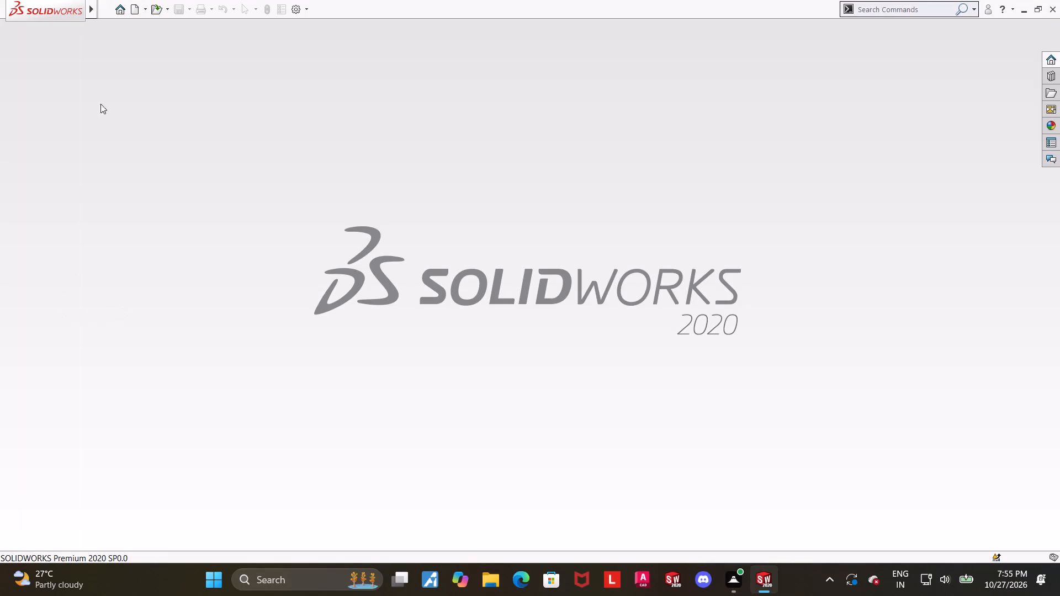
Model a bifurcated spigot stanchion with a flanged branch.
Create a new part document.
click(135, 8)
double_click(247, 274)
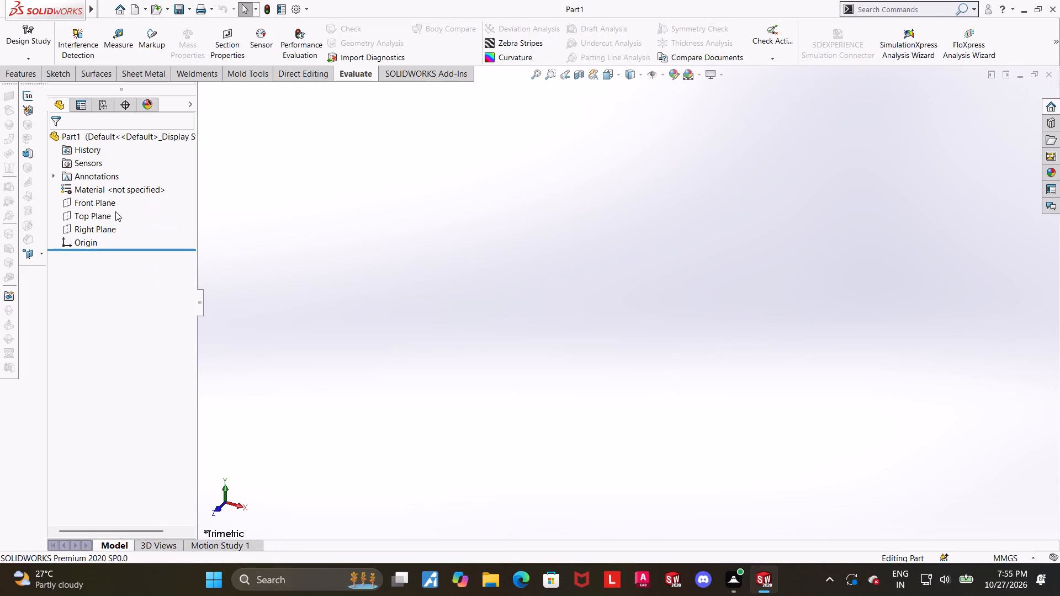
Start a sketch on the Top Plane and draw a circle about 115 mm in diameter centred on the origin.
click(104, 213)
click(114, 200)
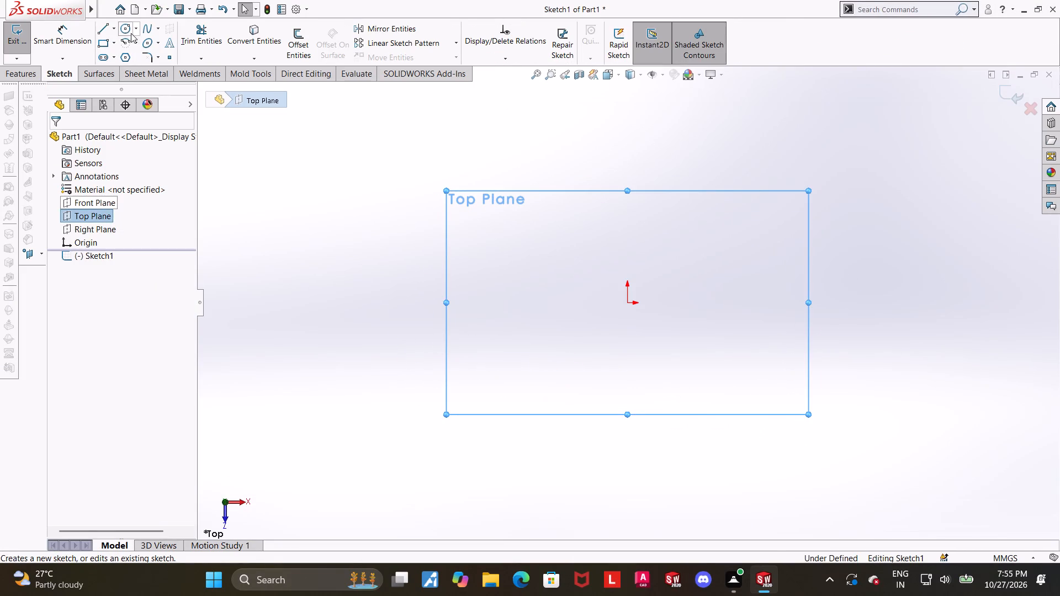
click(128, 28)
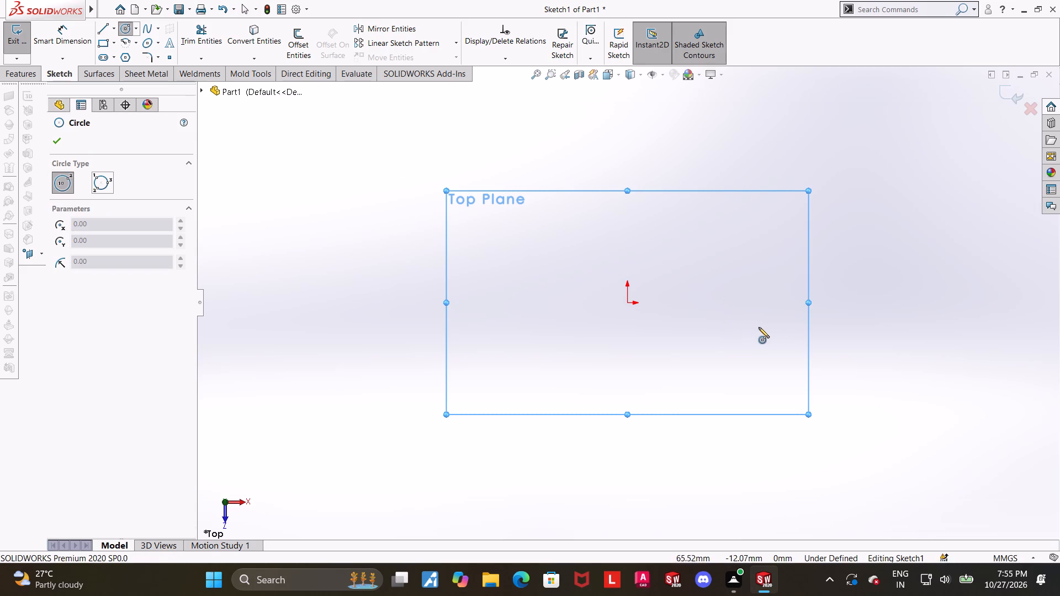
click(626, 302)
click(742, 276)
key(Escape)
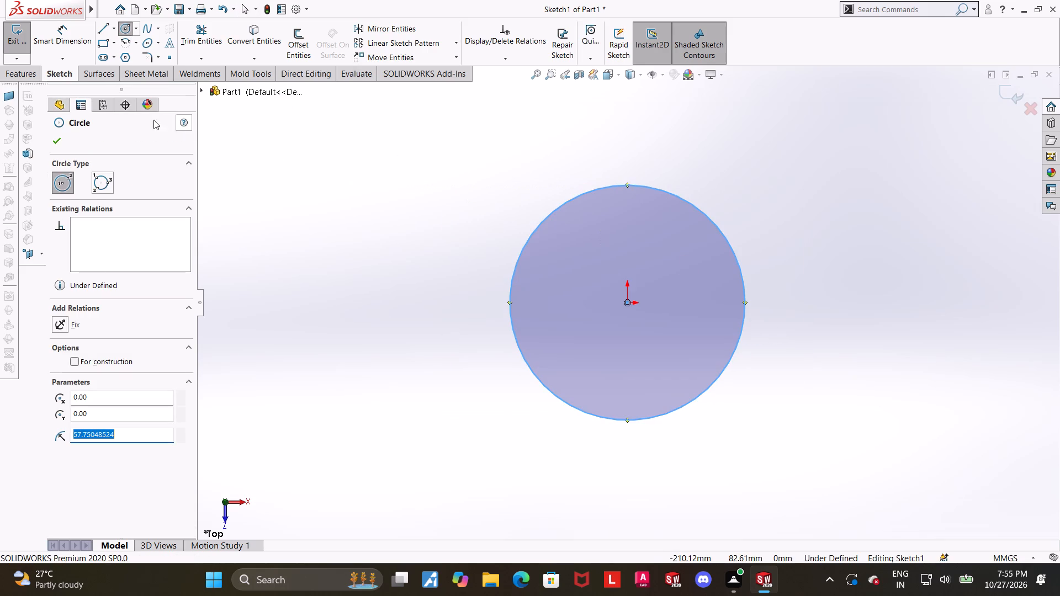
Dimension the circle's diameter as 100 mm.
click(78, 47)
click(510, 290)
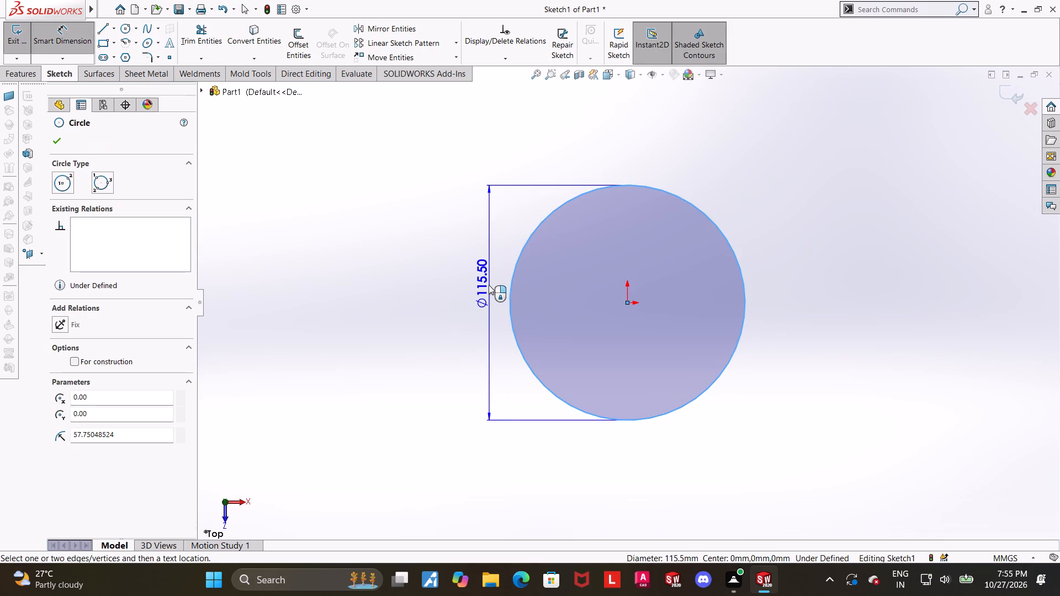
click(472, 284)
text(100)
key(Return)
key(Escape)
Sketch a second circle about 54 mm in diameter, centred about 85 mm directly above the origin.
scroll(468, 274, up, 2)
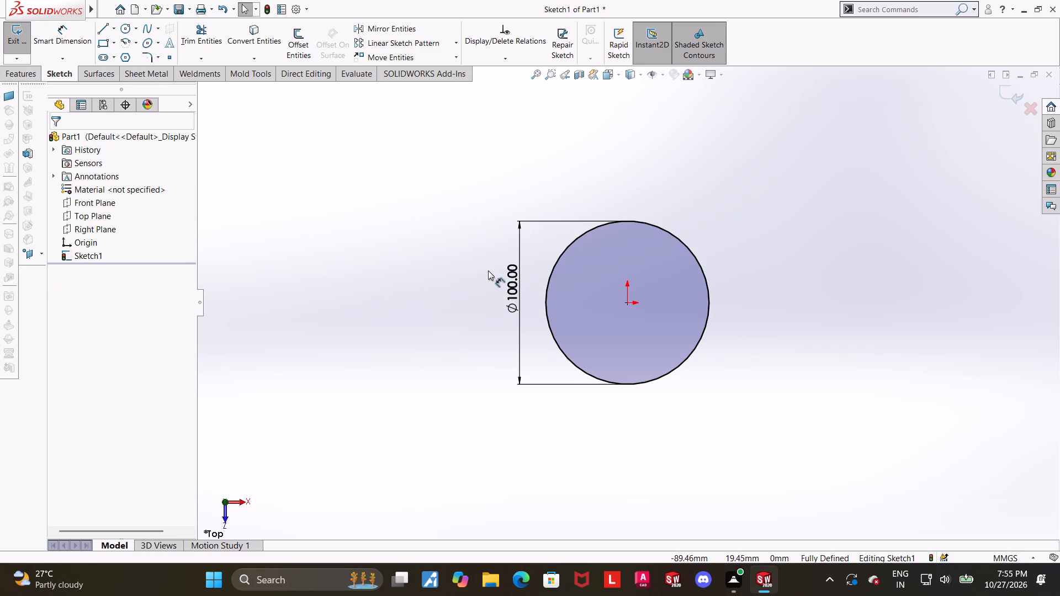
scroll(998, 345, down, 1)
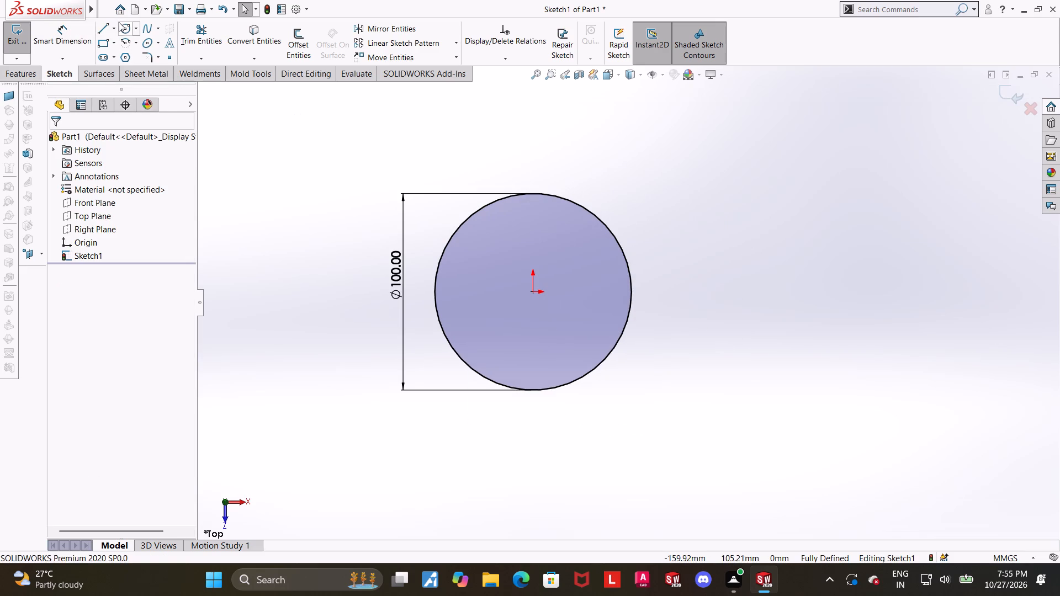
click(123, 25)
scroll(491, 221, up, 2)
scroll(611, 203, down, 1)
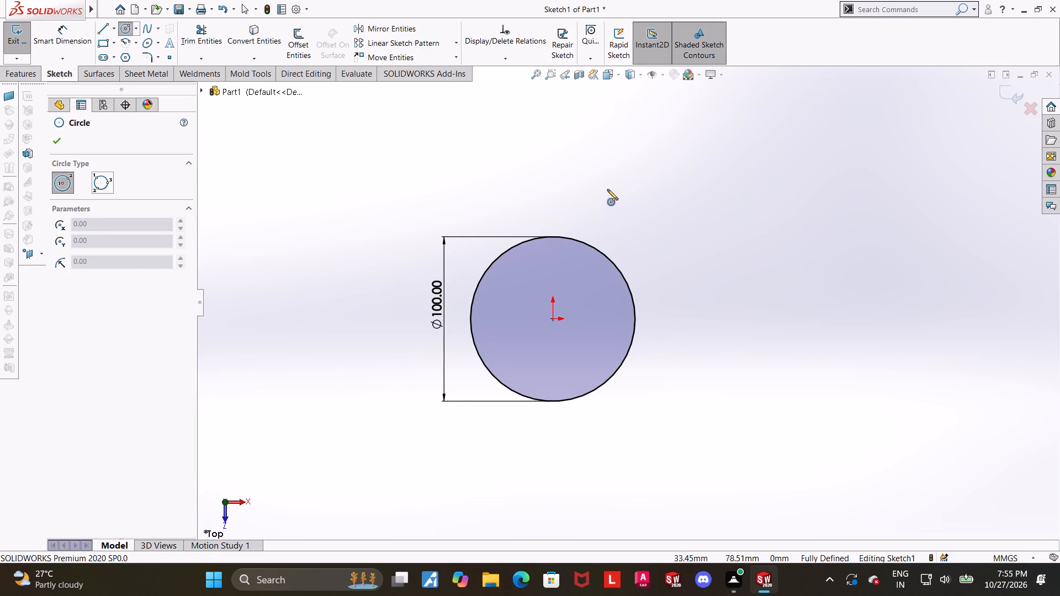
click(553, 179)
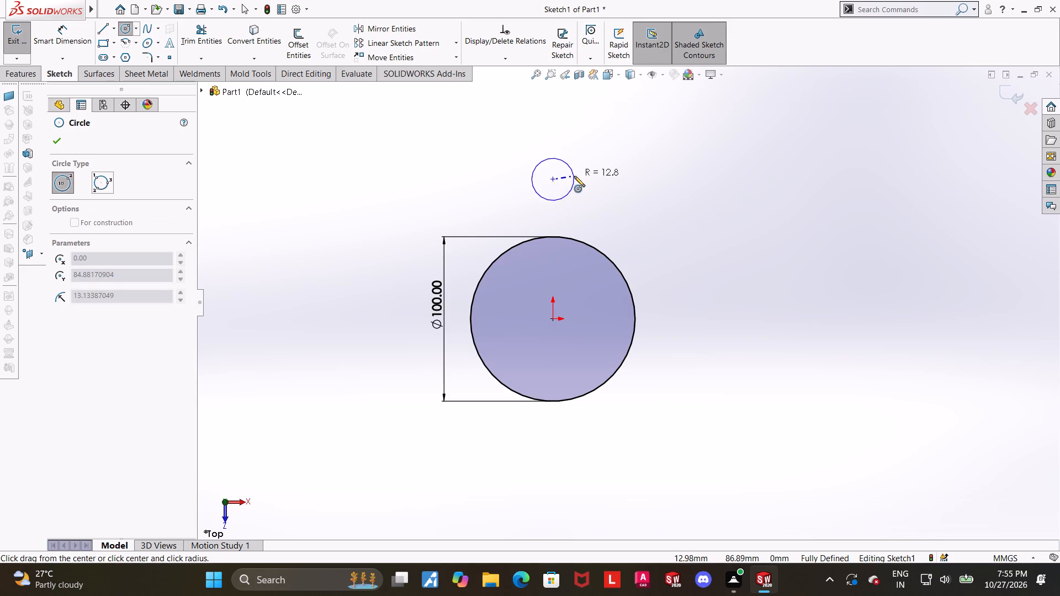
click(597, 176)
key(Escape)
Dimension the upper circle's diameter as 48 mm.
click(66, 33)
scroll(613, 201, up, 1)
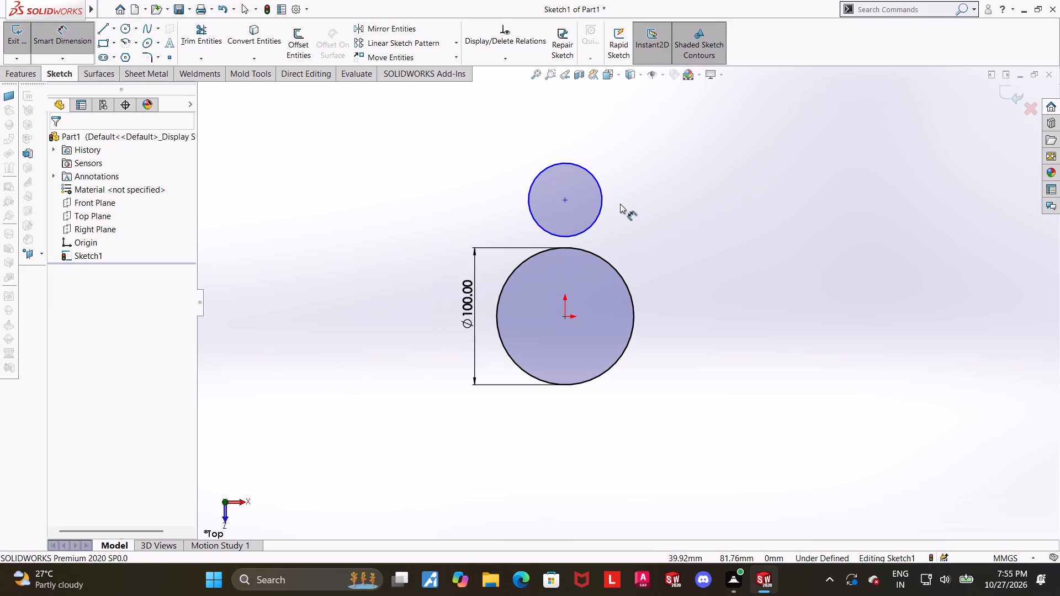
scroll(601, 171, down, 1)
click(582, 174)
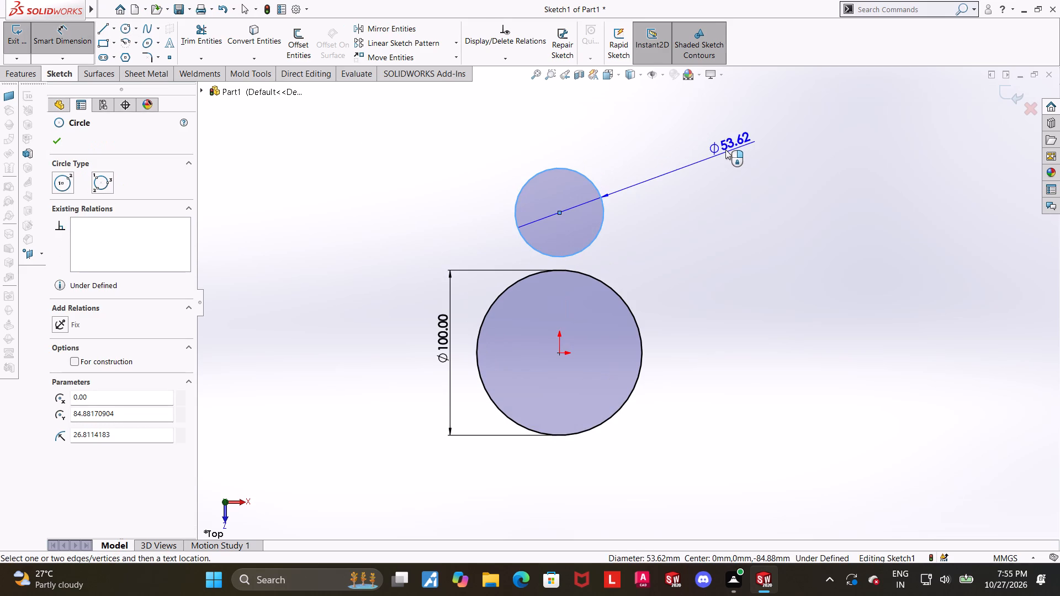
click(724, 150)
text(48)
key(Return)
key(Escape)
Dimension the distance between the origin and the upper circle's centre as 80 mm.
scroll(775, 241, up, 1)
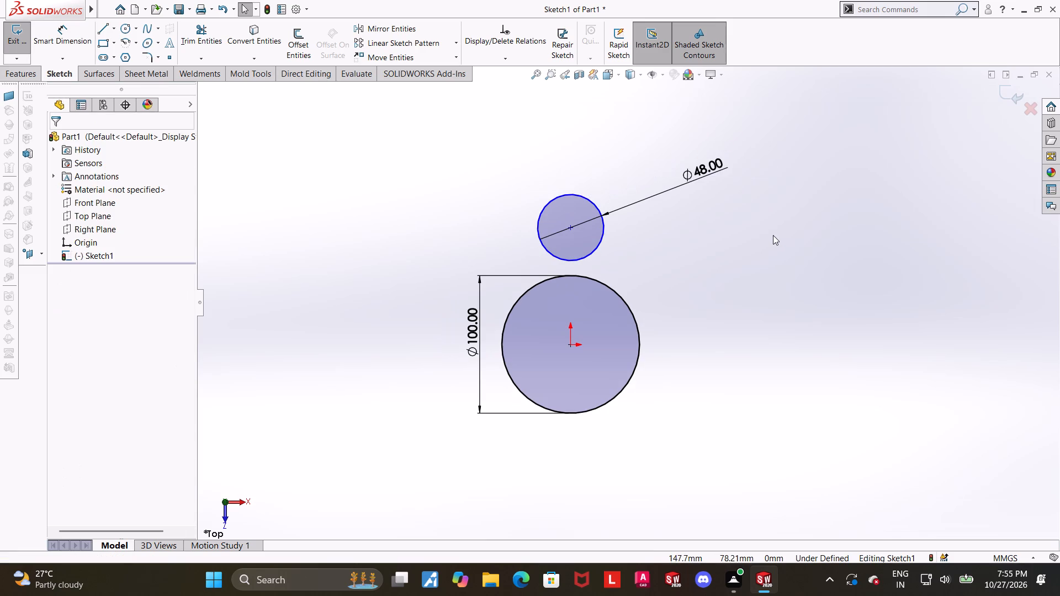
scroll(766, 242, down, 1)
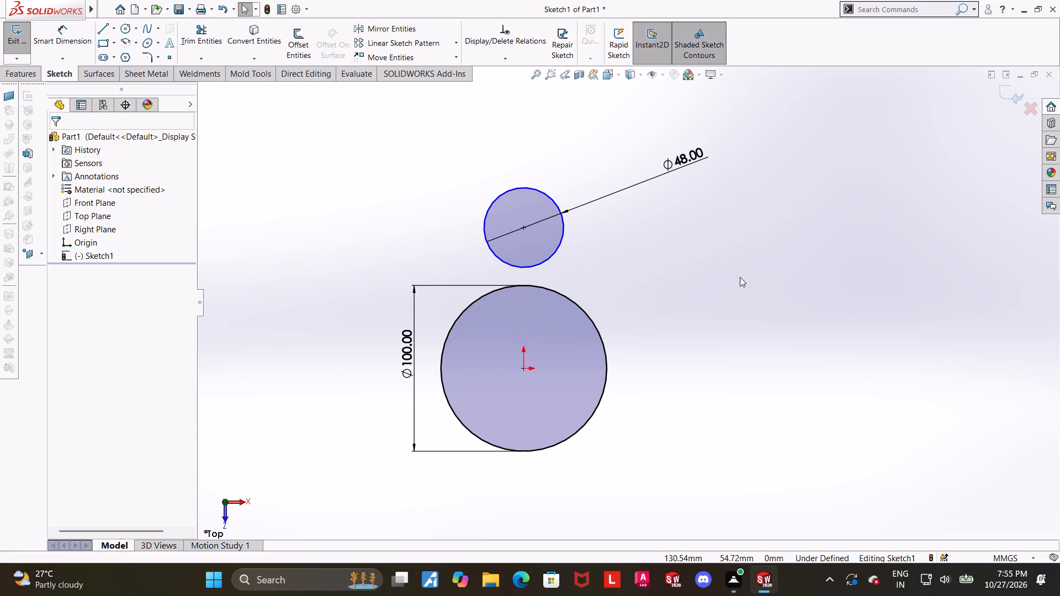
click(57, 39)
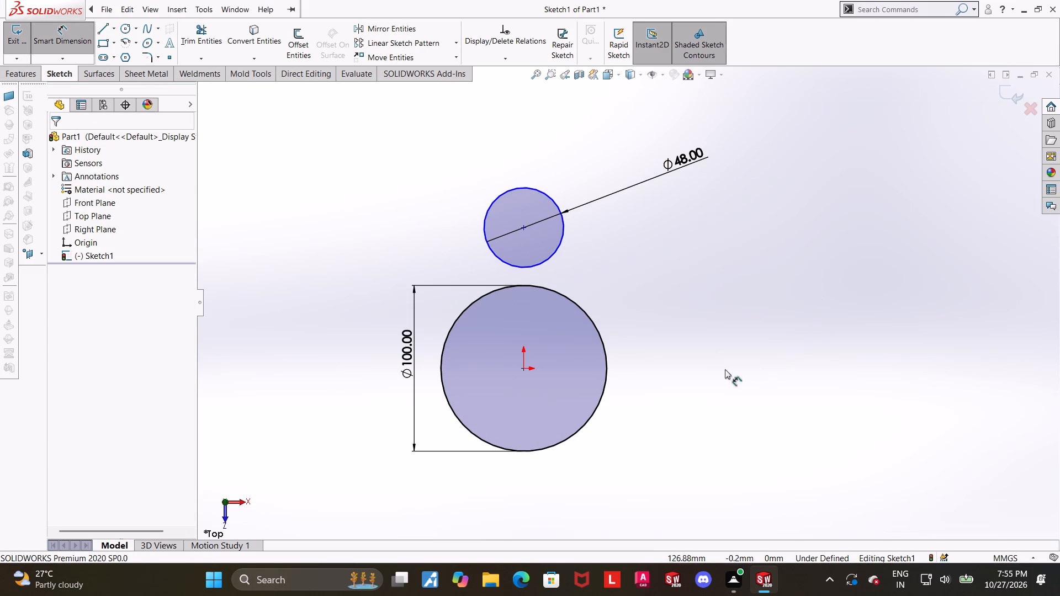
click(521, 366)
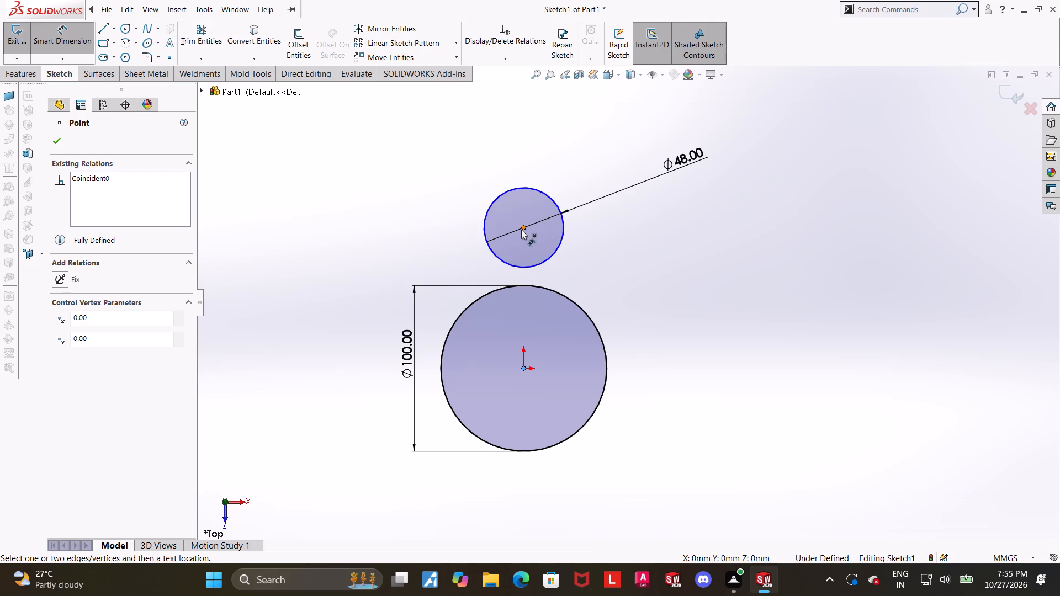
click(521, 230)
click(263, 290)
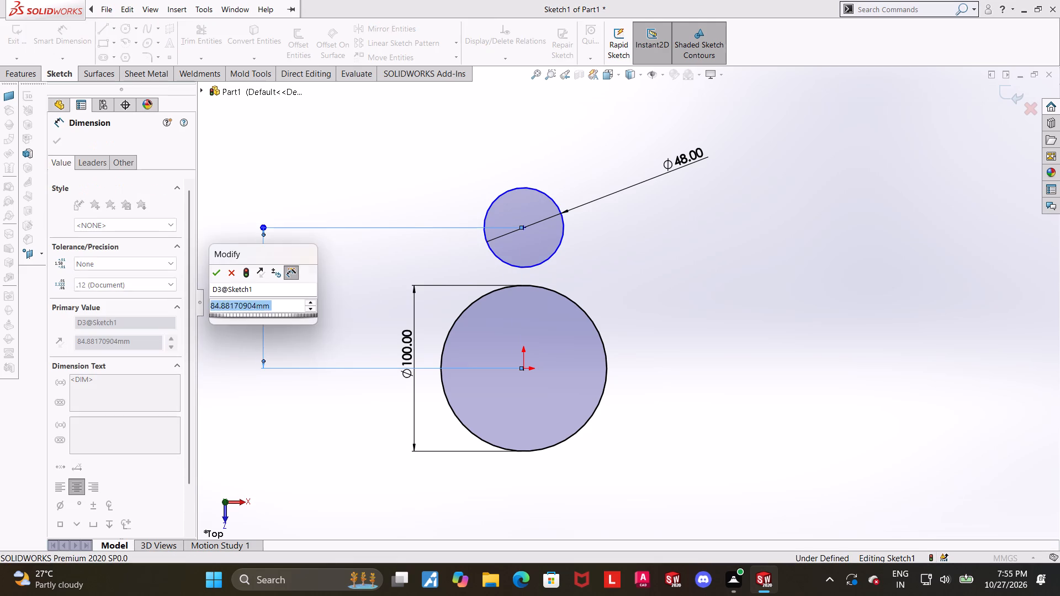
text(80)
key(Return)
click(632, 270)
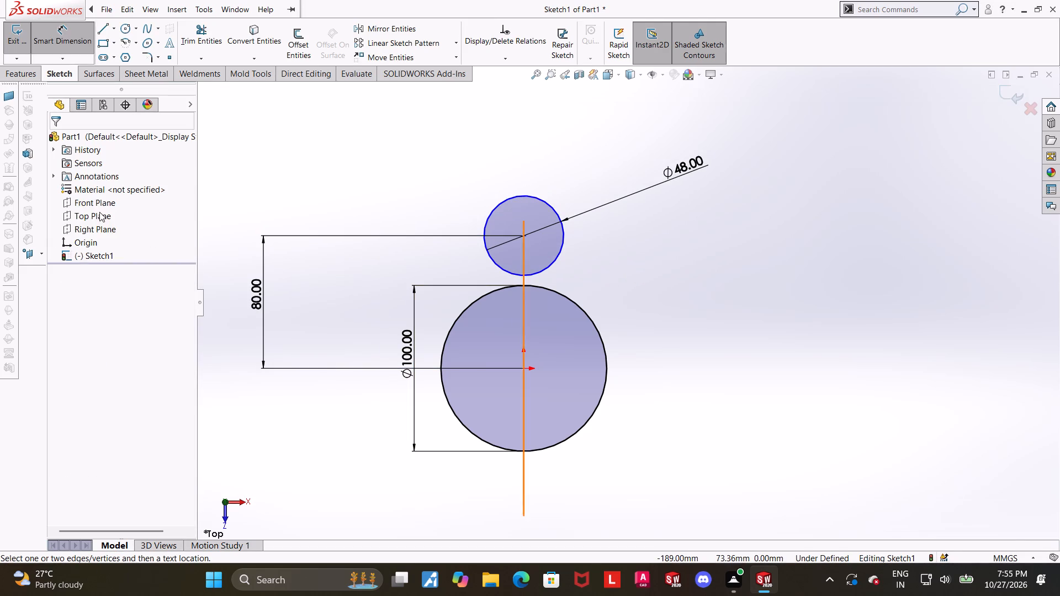
Draw a line joining the left sides of the 100 mm circle and the 48 mm circle.
click(105, 28)
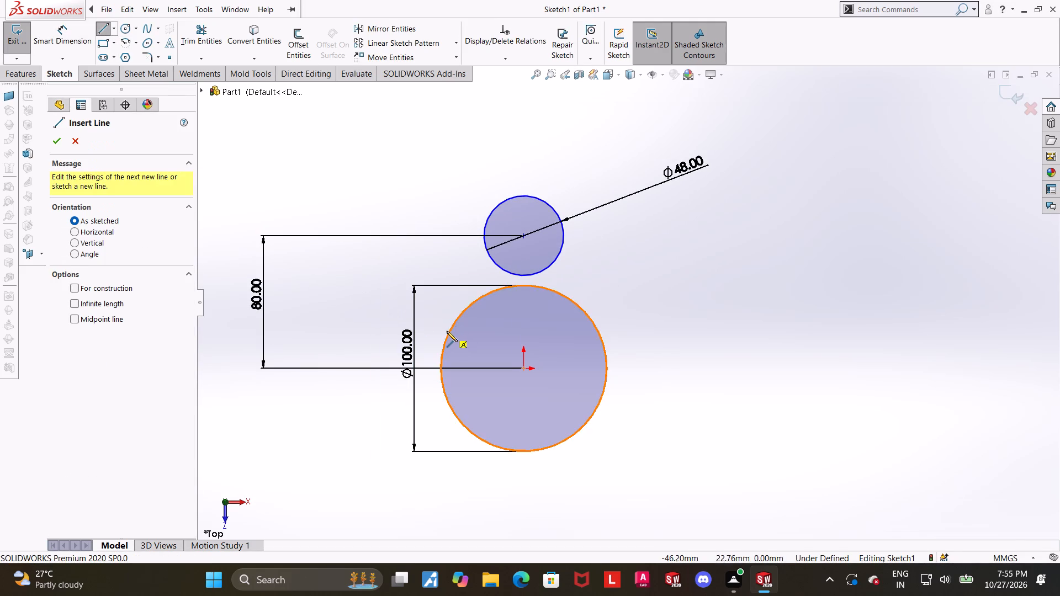
click(447, 331)
click(489, 213)
key(Escape)
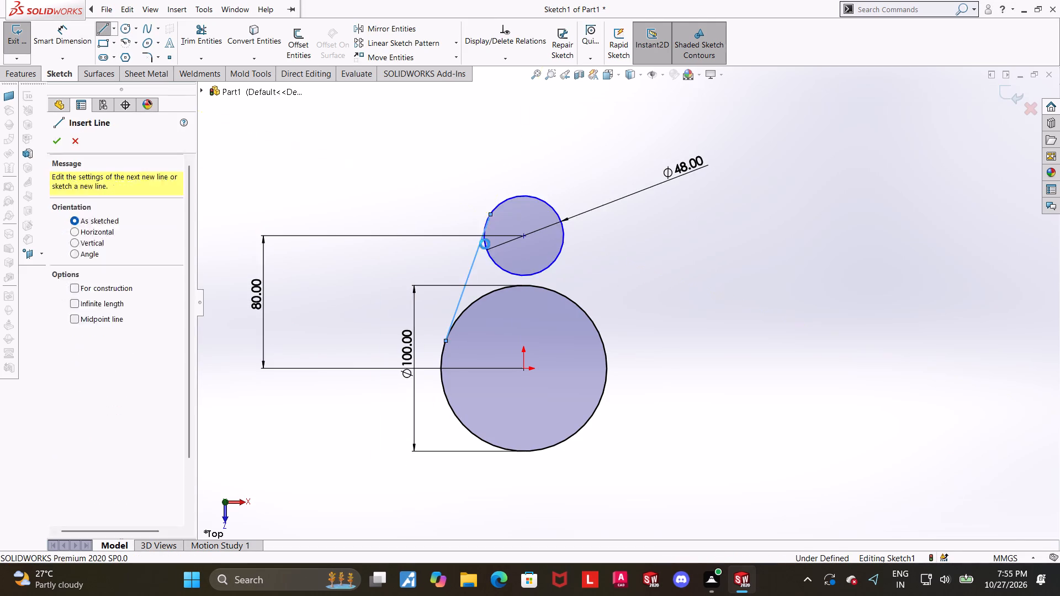
Make the left connecting line tangent to both the 48 mm circle and the 100 mm circle.
click(485, 248)
ctrl+click(476, 256)
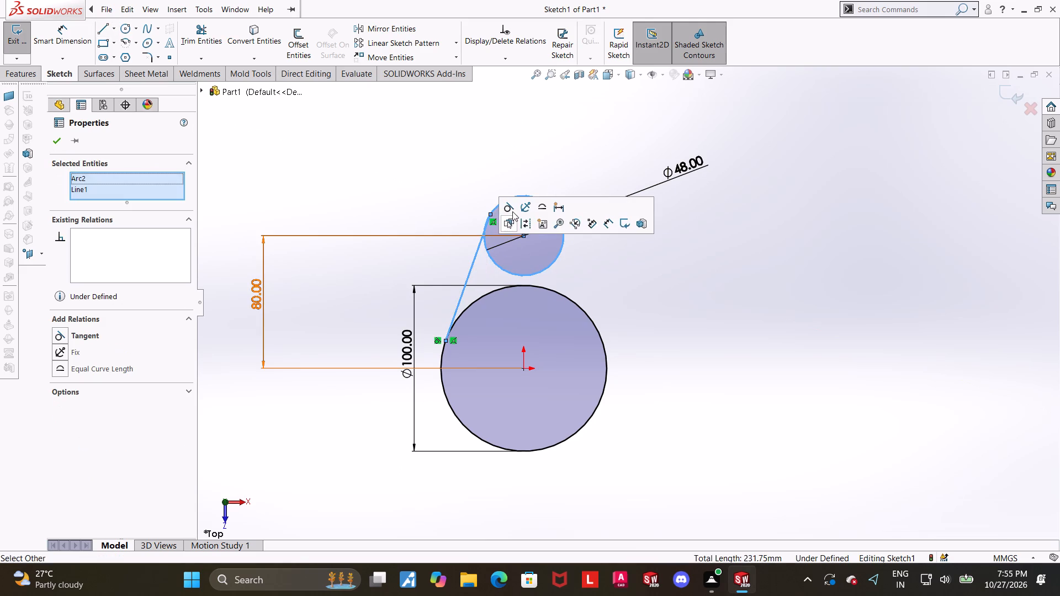
click(508, 209)
click(771, 367)
click(461, 314)
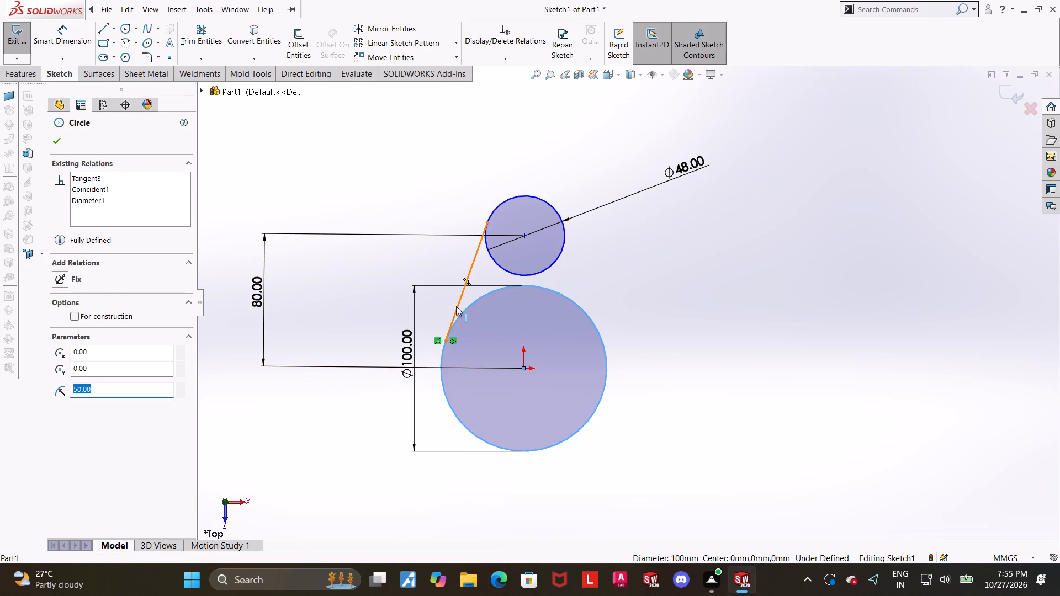
ctrl+click(456, 306)
click(65, 333)
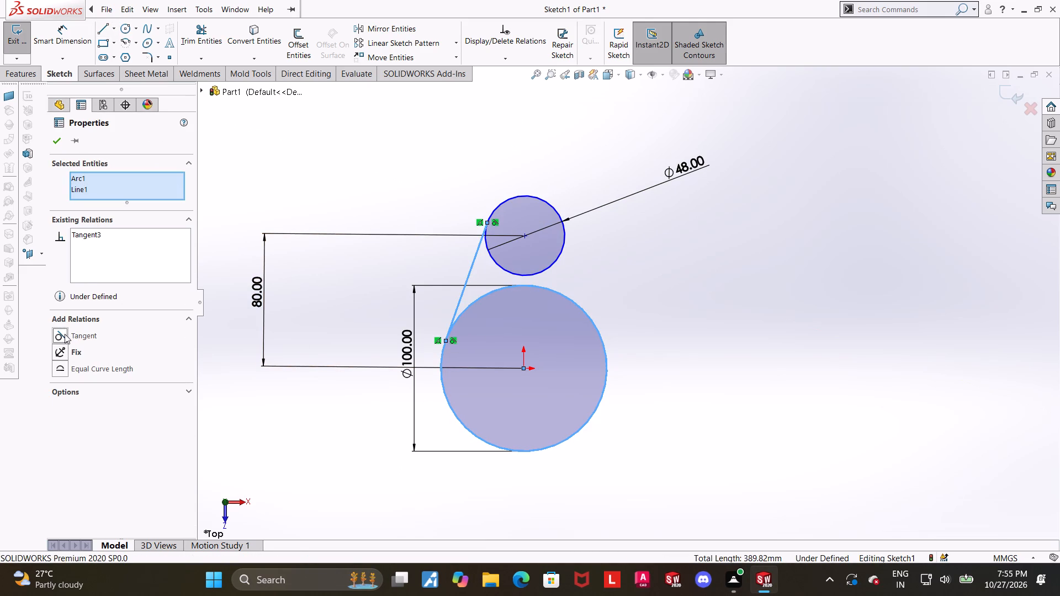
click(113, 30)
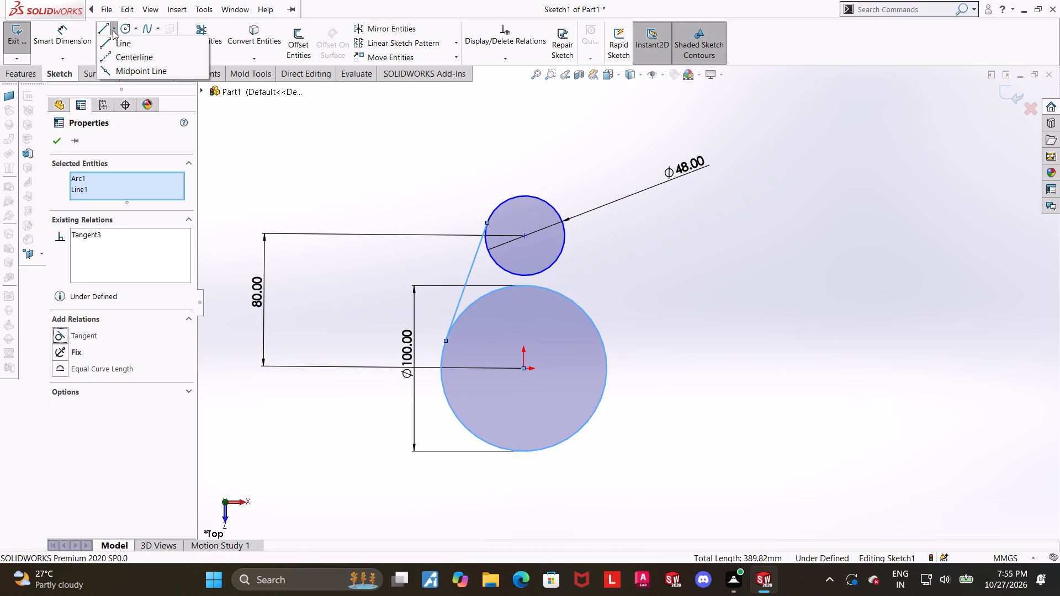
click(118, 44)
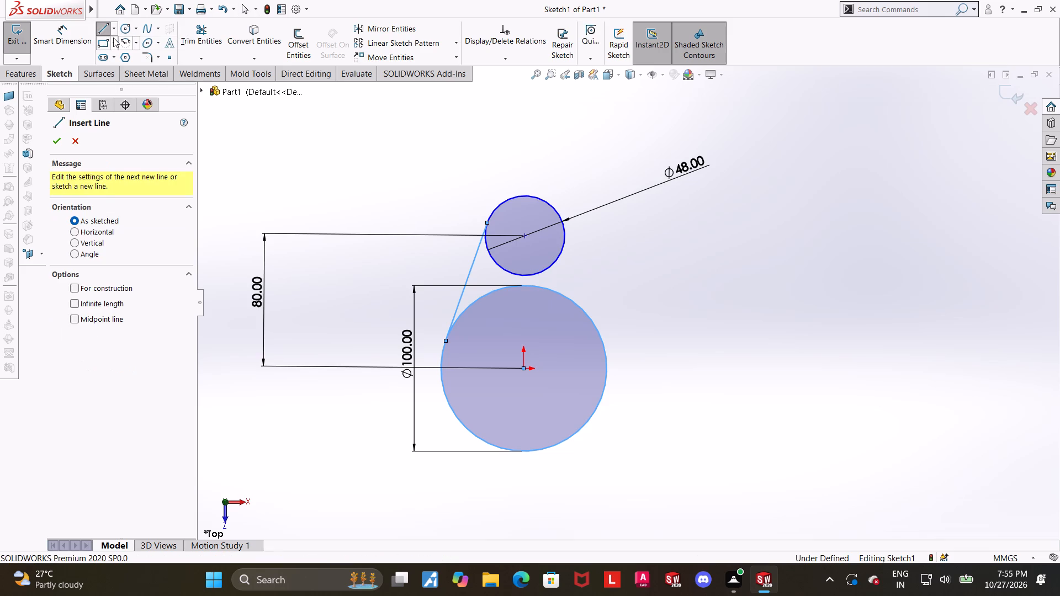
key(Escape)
Draw a short horizontal centerline from the origin toward the left inside the large circle.
click(112, 31)
click(120, 60)
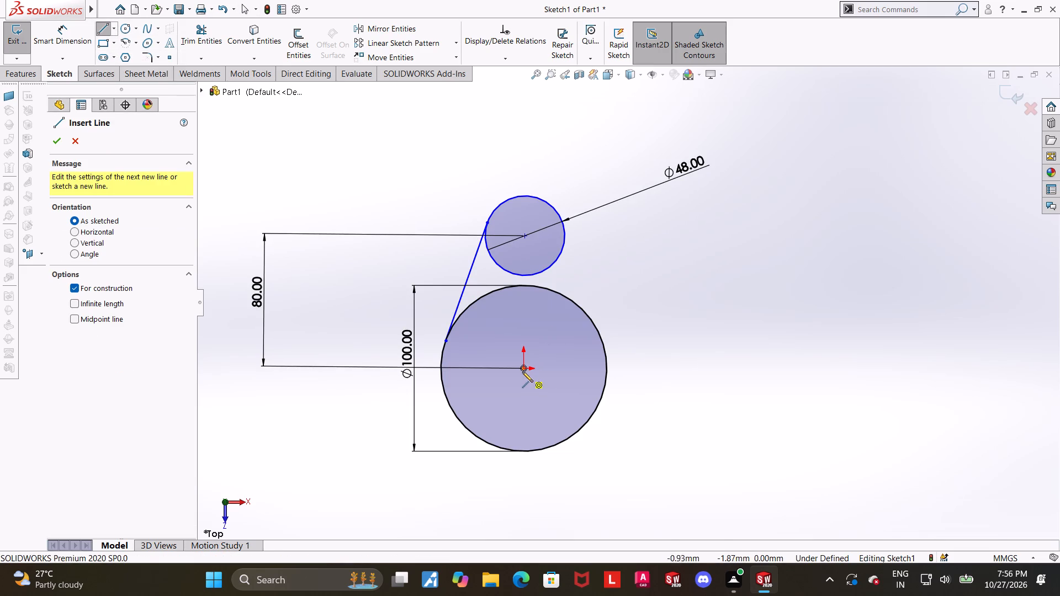
click(522, 371)
click(496, 368)
key(Escape)
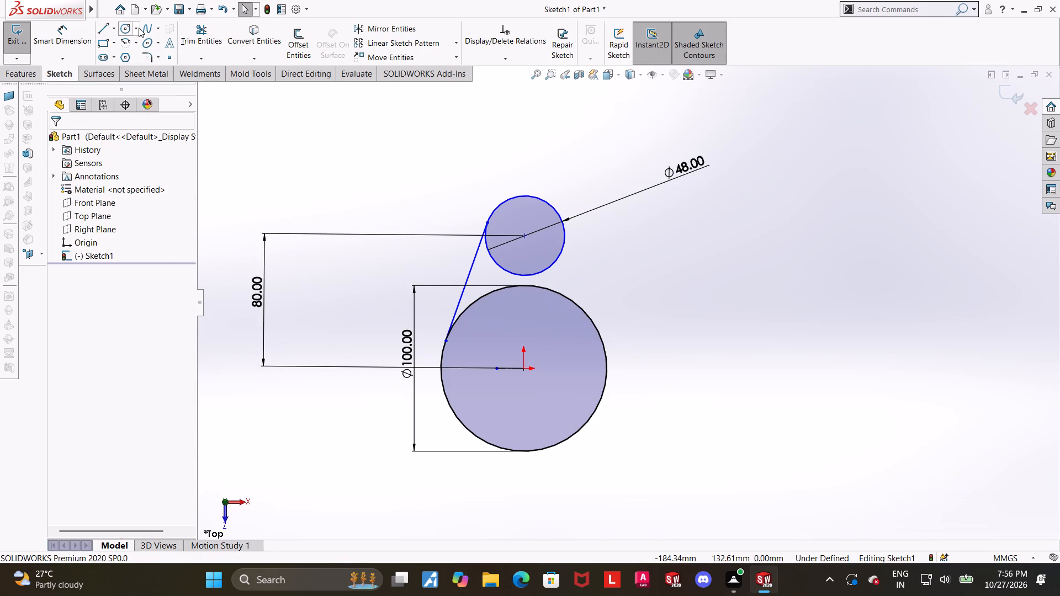
Draw a vertical centerline about 30 mm long upward from the origin.
click(115, 28)
click(118, 60)
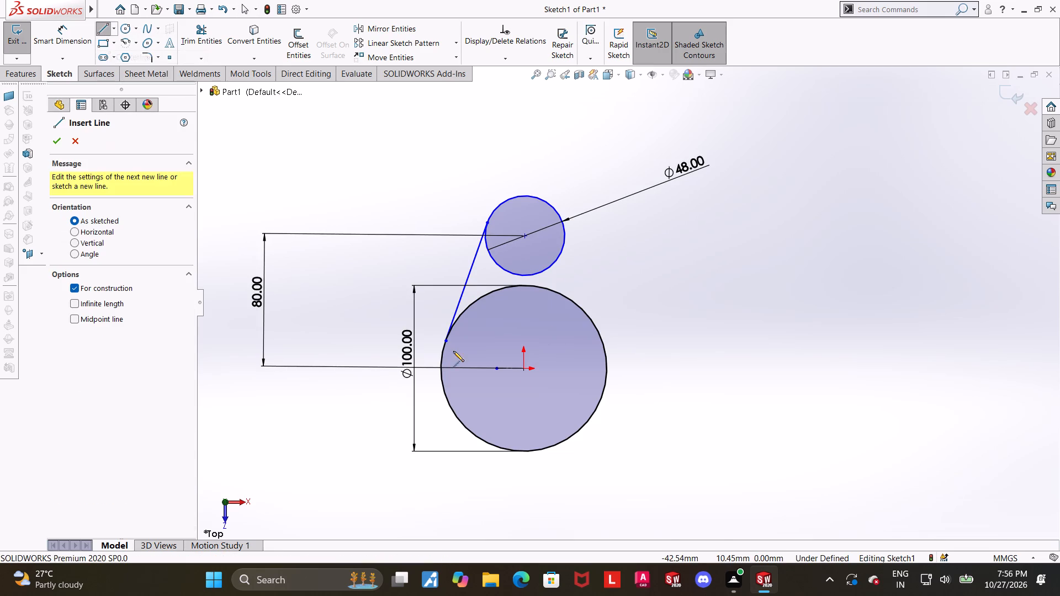
click(525, 369)
click(526, 318)
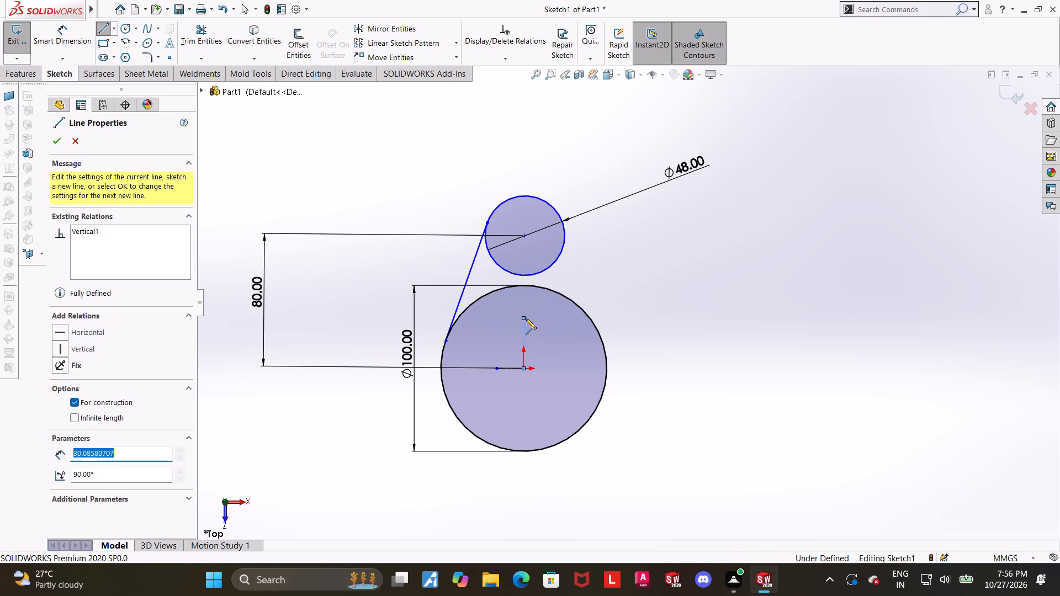
key(Escape)
key(Escape)
Mirror the left tangent line about the vertical centerline.
click(373, 18)
click(377, 25)
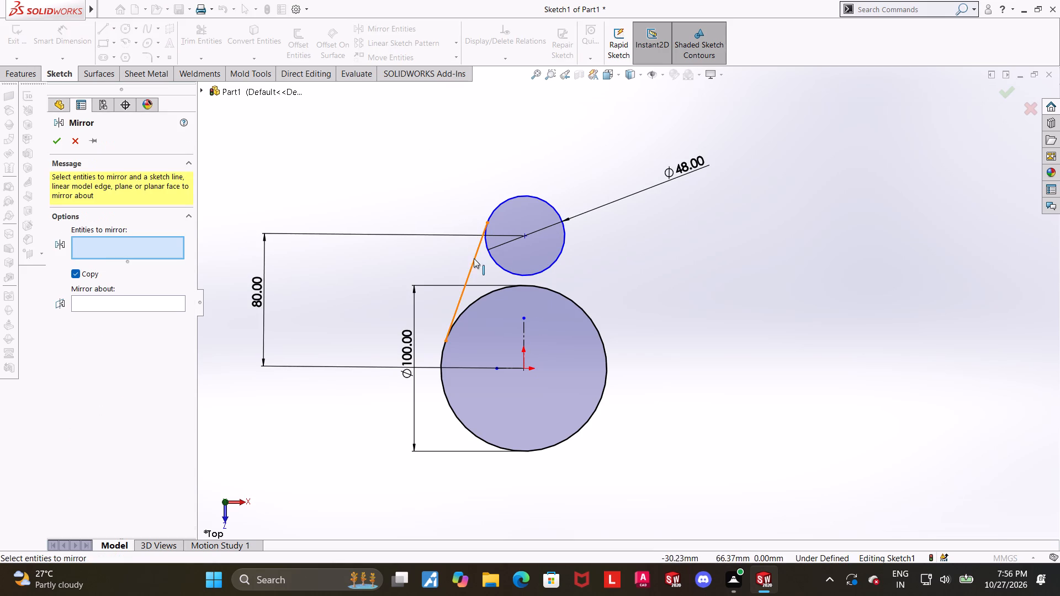
click(474, 258)
click(119, 300)
click(522, 327)
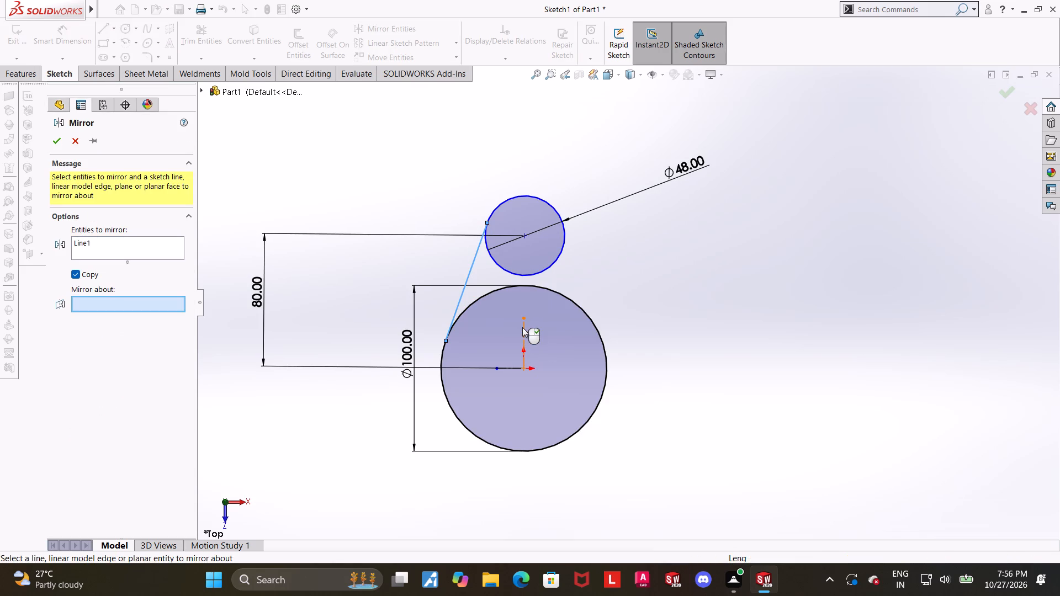
click(59, 141)
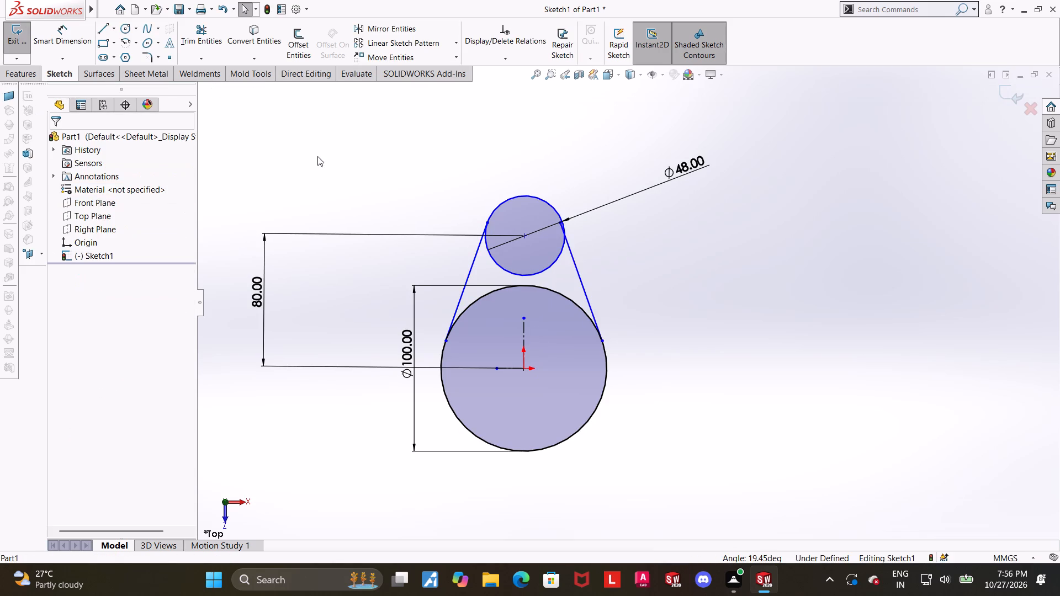
Mirror both tangent lines about the horizontal centerline to the lower side of the large circle.
click(463, 286)
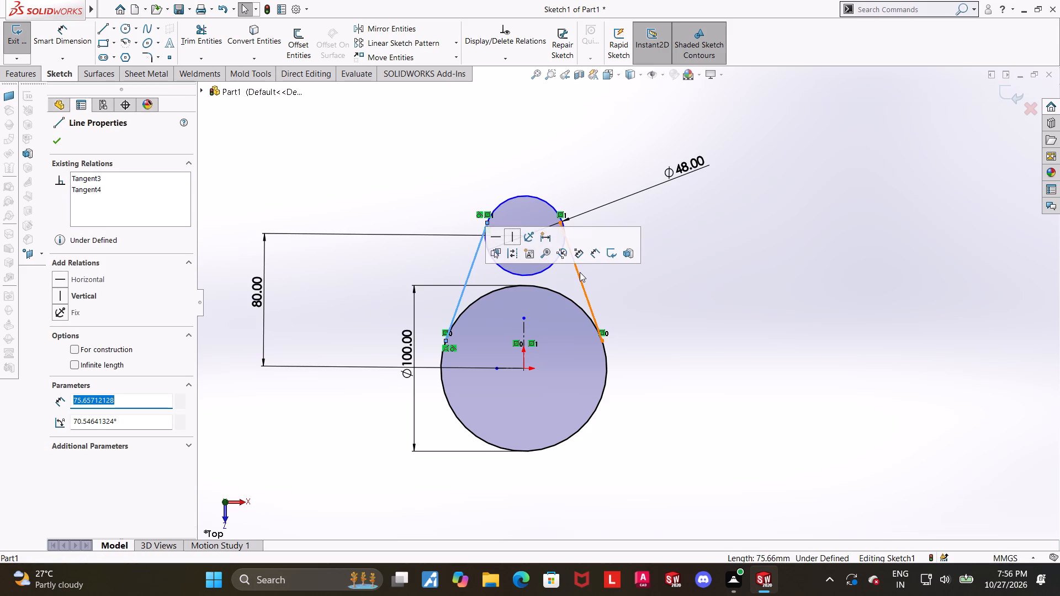
click(580, 272)
click(400, 31)
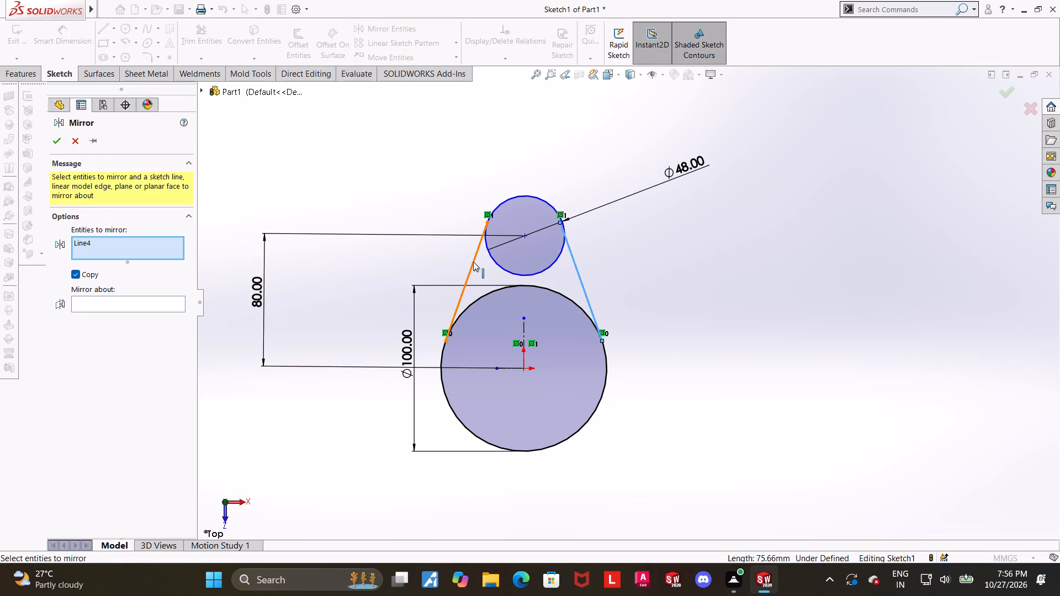
click(473, 262)
click(119, 314)
click(504, 369)
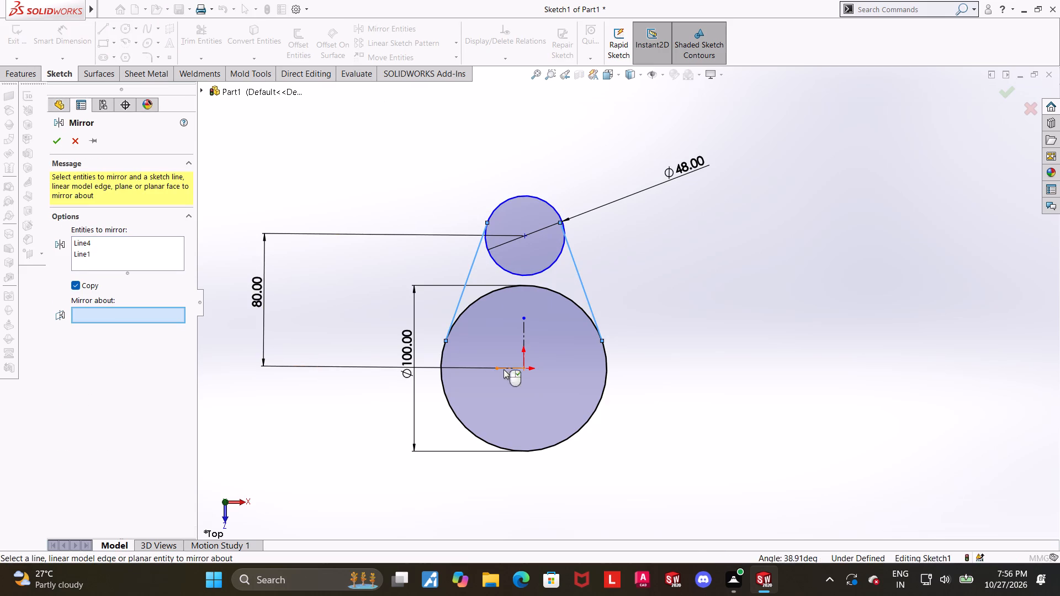
click(52, 148)
scroll(826, 372, up, 4)
scroll(680, 408, down, 2)
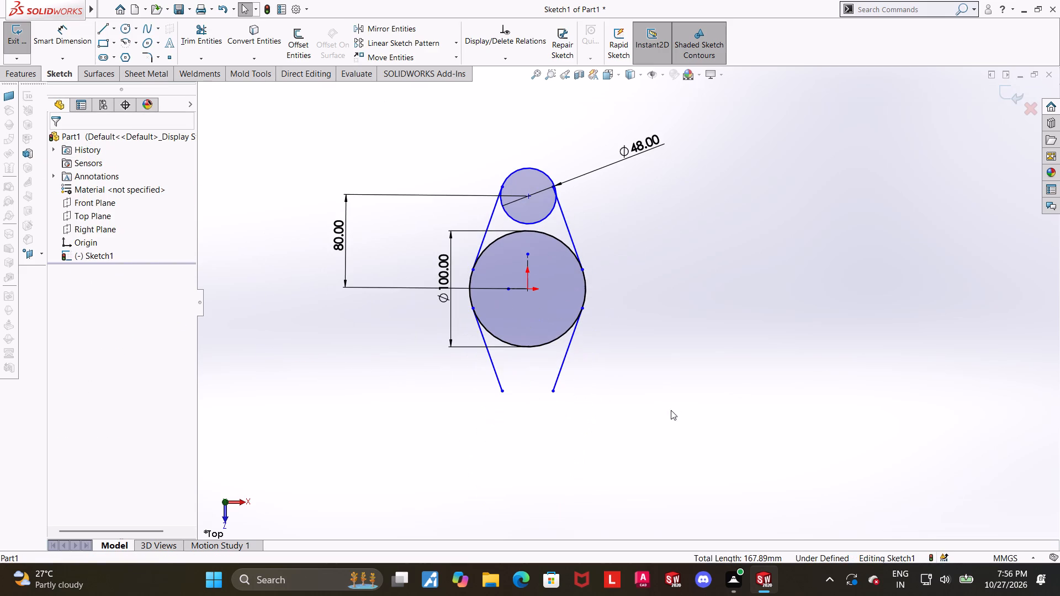
Mirror the small upper circle about the horizontal centerline to the lower side of the large circle.
click(386, 28)
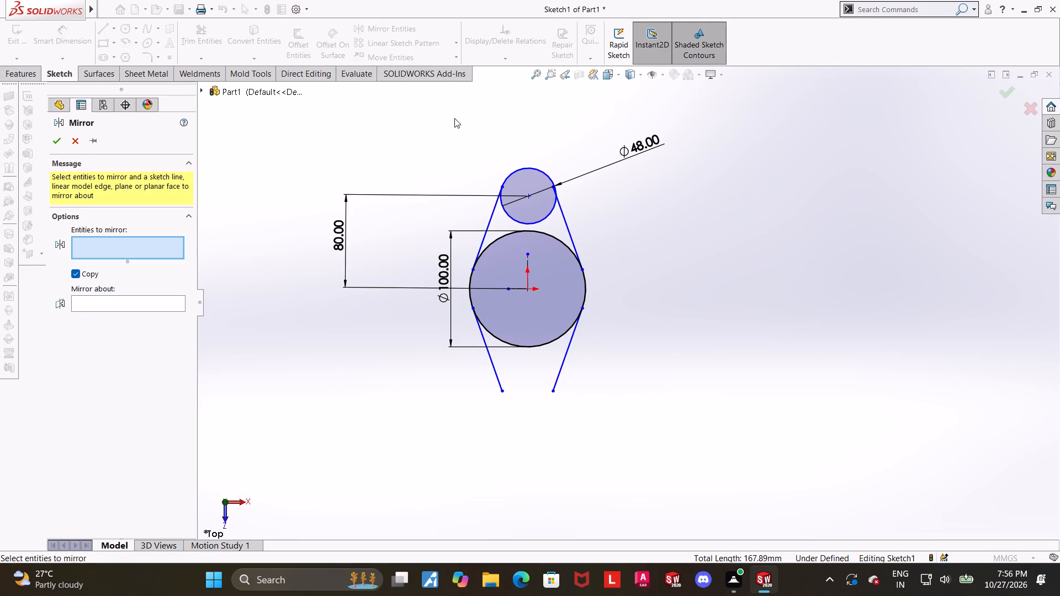
click(527, 168)
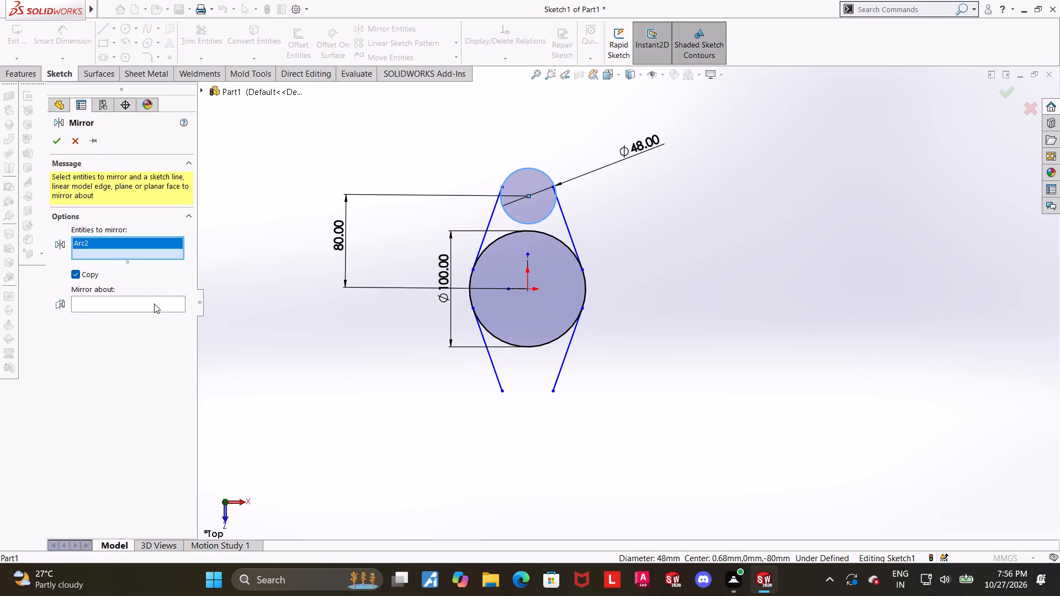
double_click(154, 304)
click(515, 287)
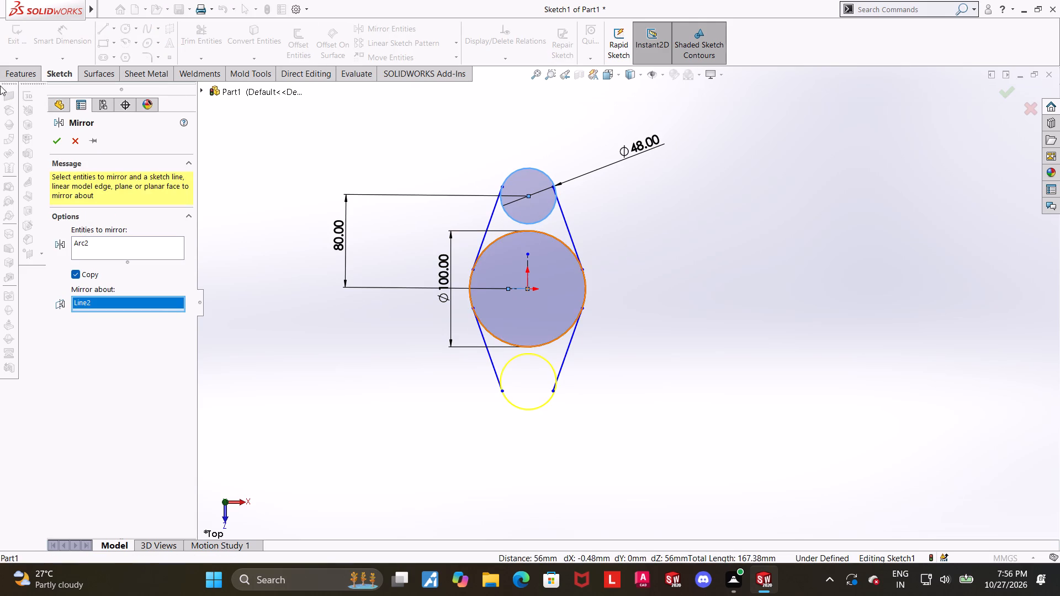
click(60, 141)
click(683, 295)
scroll(650, 295, up, 1)
scroll(645, 296, down, 2)
key(Escape)
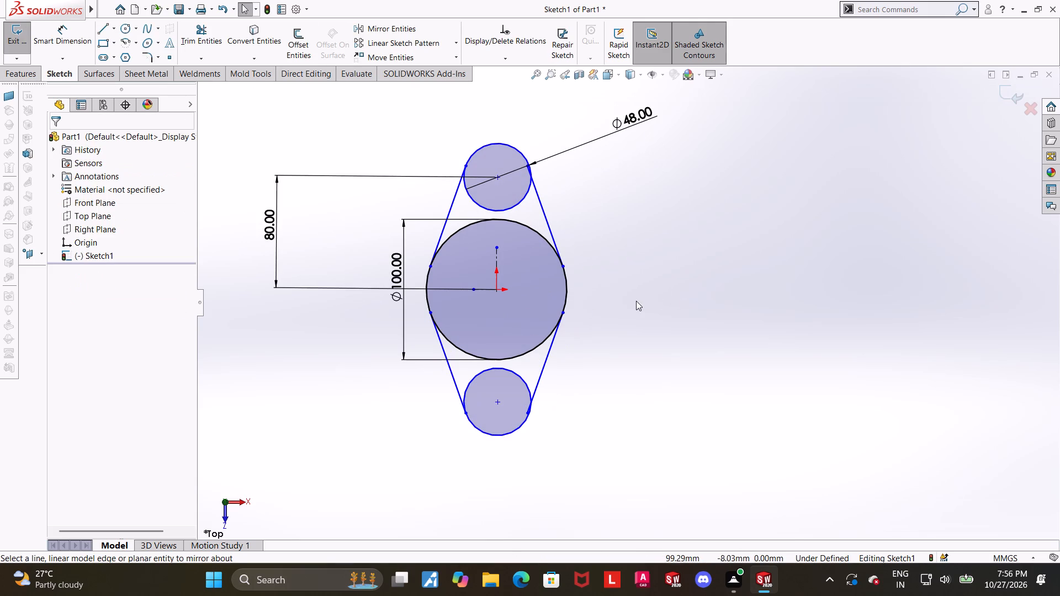
Add a tangent relation between the small upper circle and the upper-right slanted line.
scroll(565, 189, down, 2)
click(522, 193)
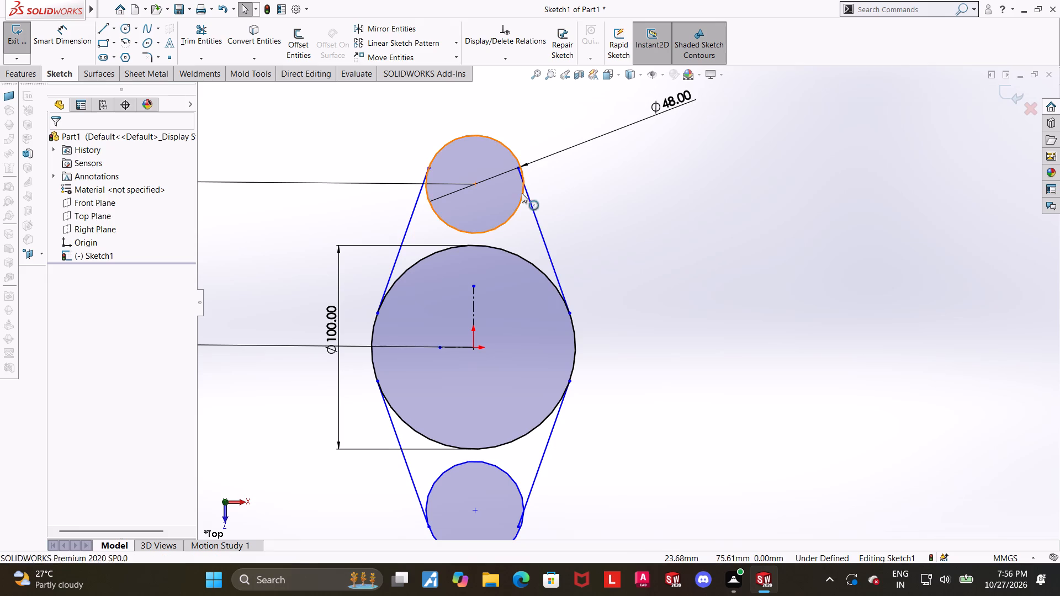
ctrl+click(533, 205)
click(56, 332)
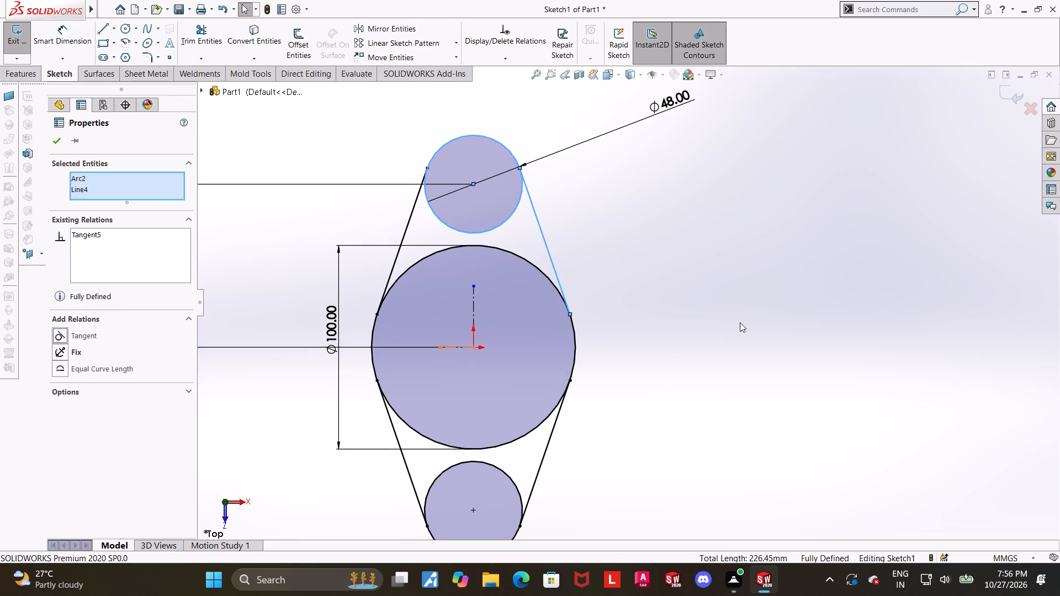
click(564, 358)
click(628, 405)
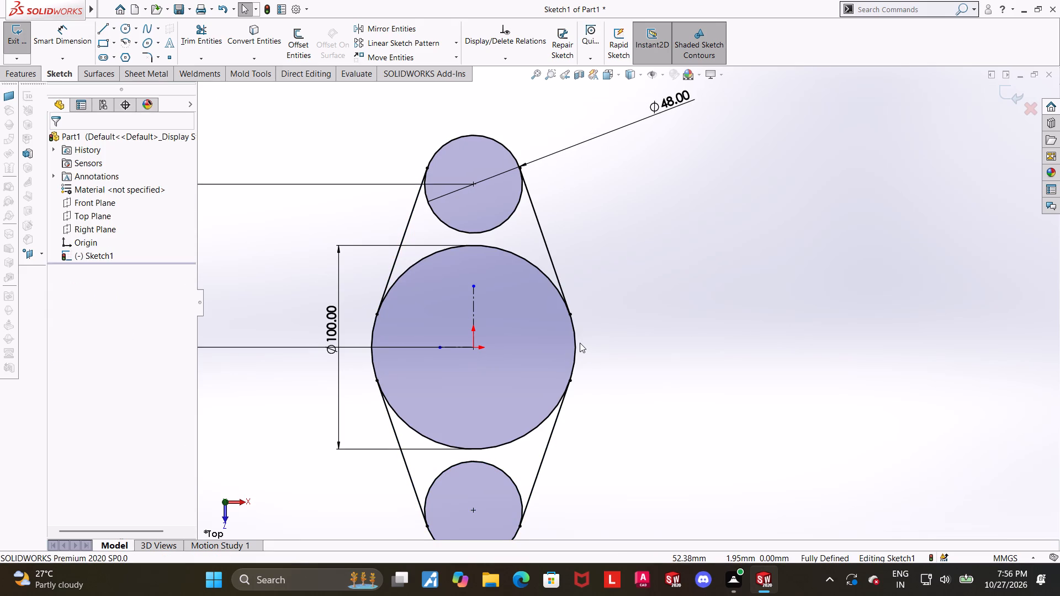
Add a tangent relation between the large circle and the upper-right slanted line.
ctrl+click(576, 341)
ctrl+click(566, 298)
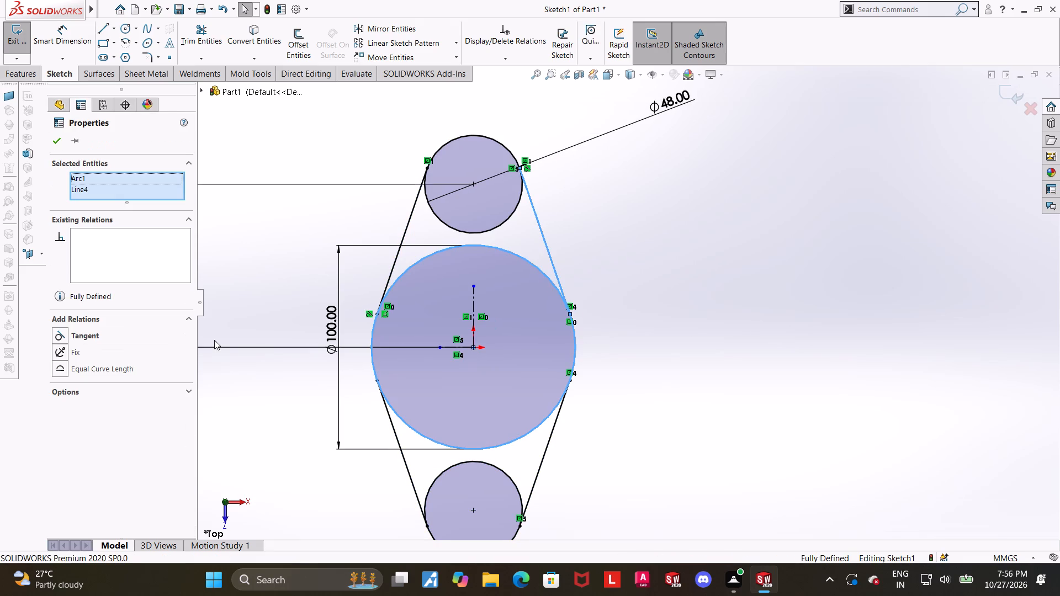
click(61, 333)
click(523, 339)
scroll(523, 349, up, 1)
click(517, 381)
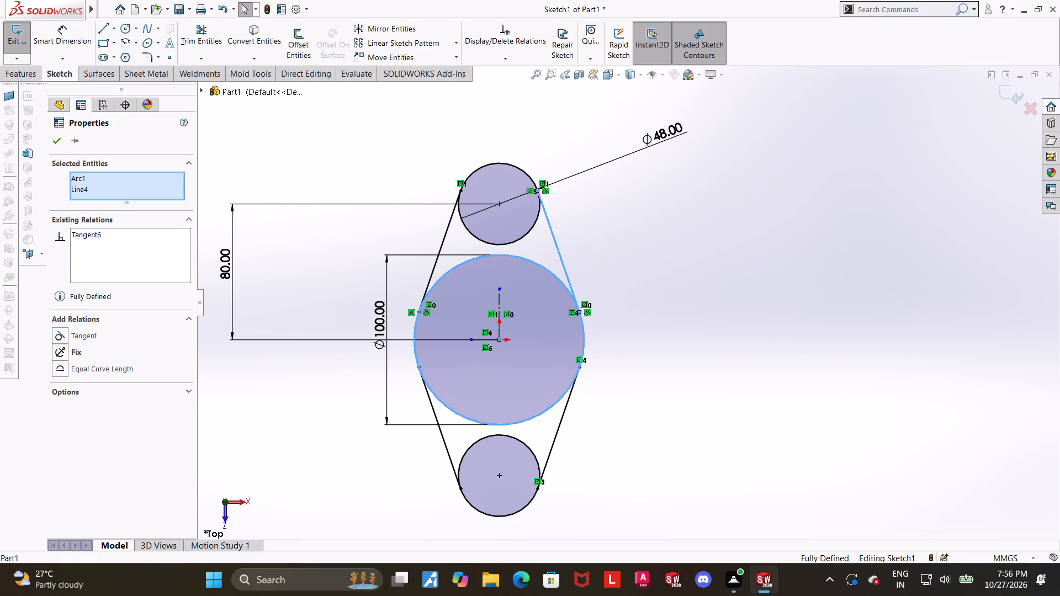
click(618, 420)
scroll(610, 373, down, 2)
scroll(527, 333, up, 2)
key(Escape)
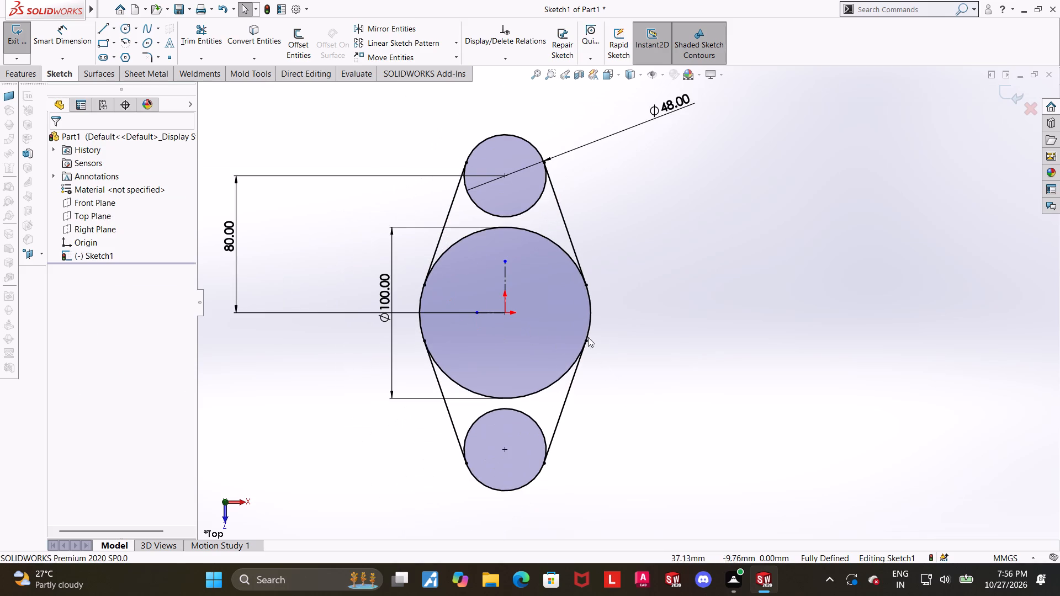
Trim away the inner arcs of all three circles so that only the closed outer profile remains.
click(213, 36)
drag(485, 254, 501, 191)
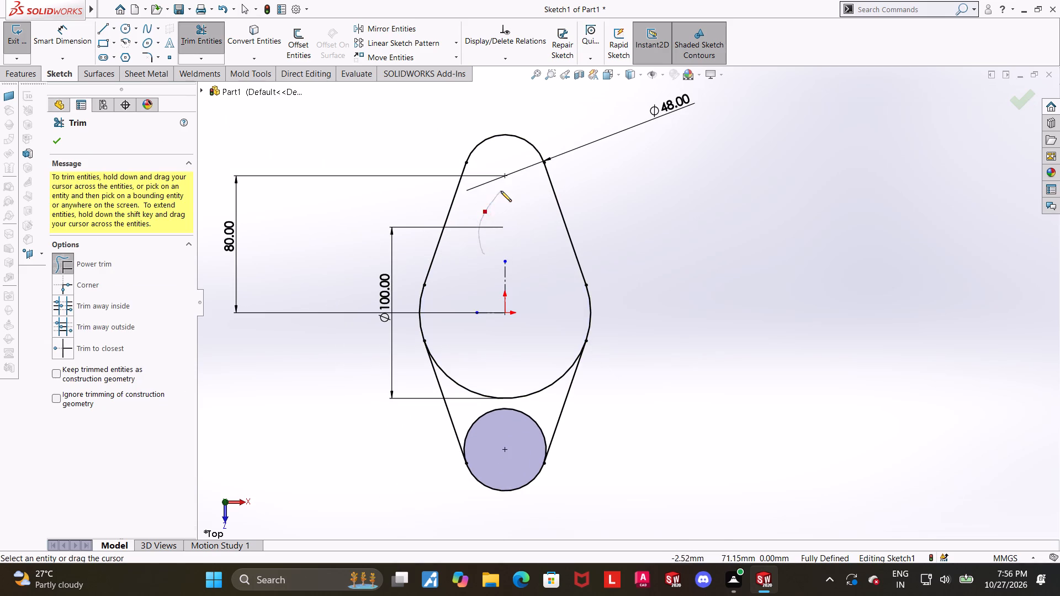
drag(501, 191, 501, 190)
drag(521, 295, 490, 469)
key(Escape)
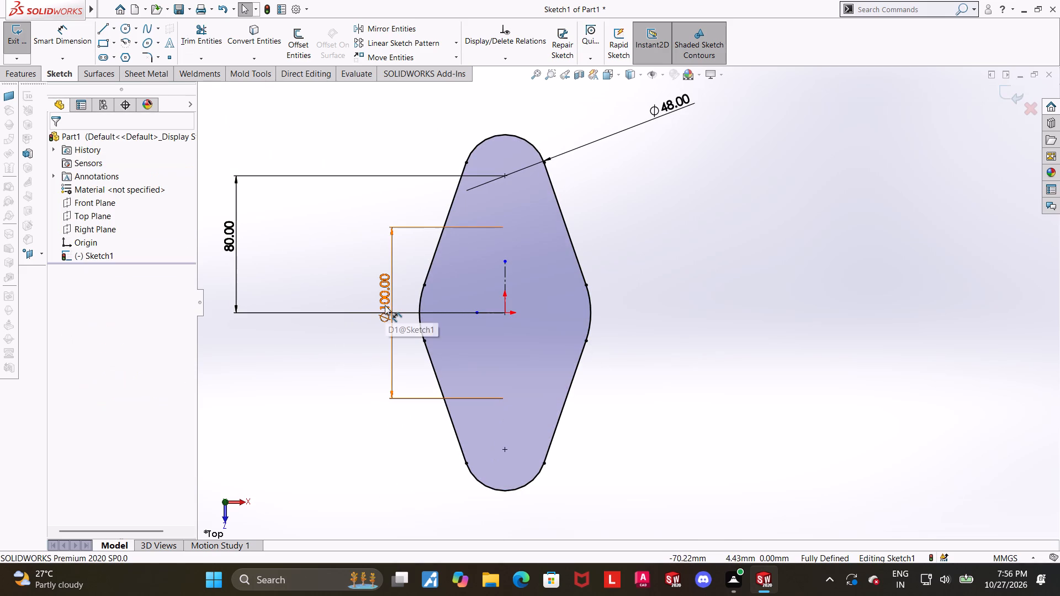
Delete the 100 mm diameter dimension of the large circle.
right_click(385, 305)
click(414, 443)
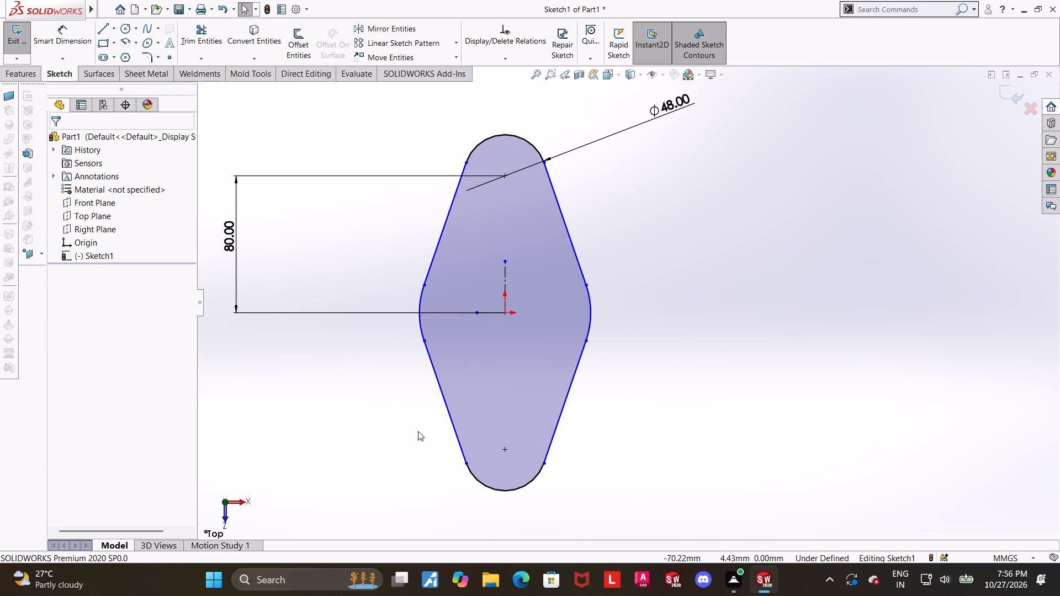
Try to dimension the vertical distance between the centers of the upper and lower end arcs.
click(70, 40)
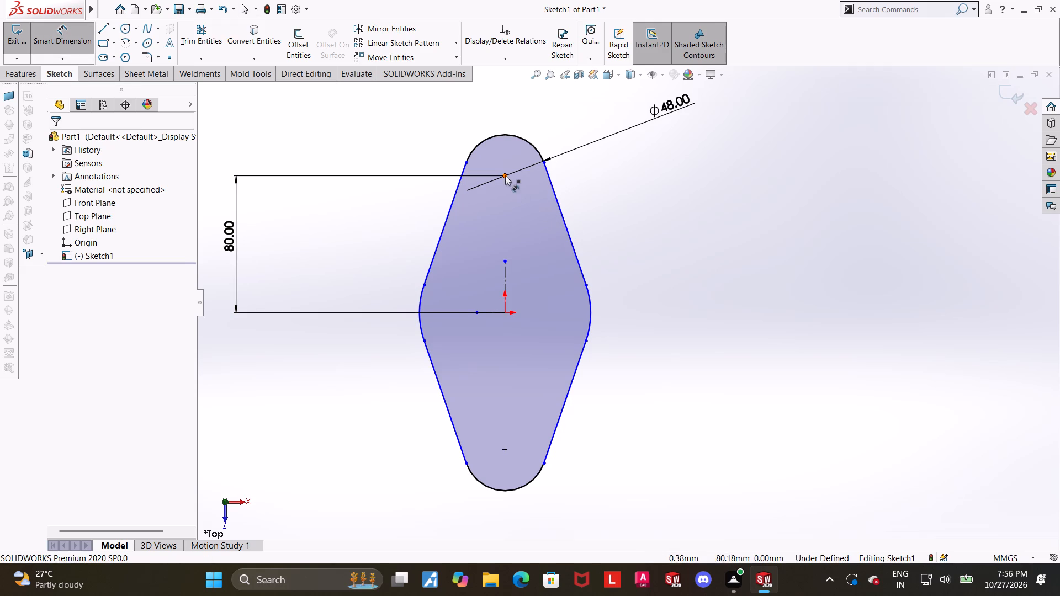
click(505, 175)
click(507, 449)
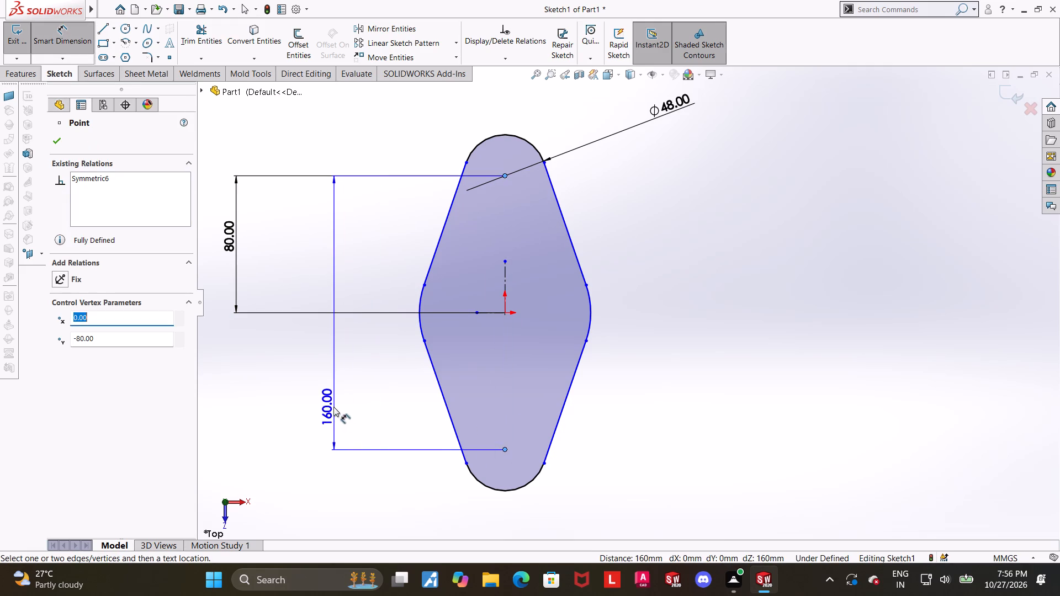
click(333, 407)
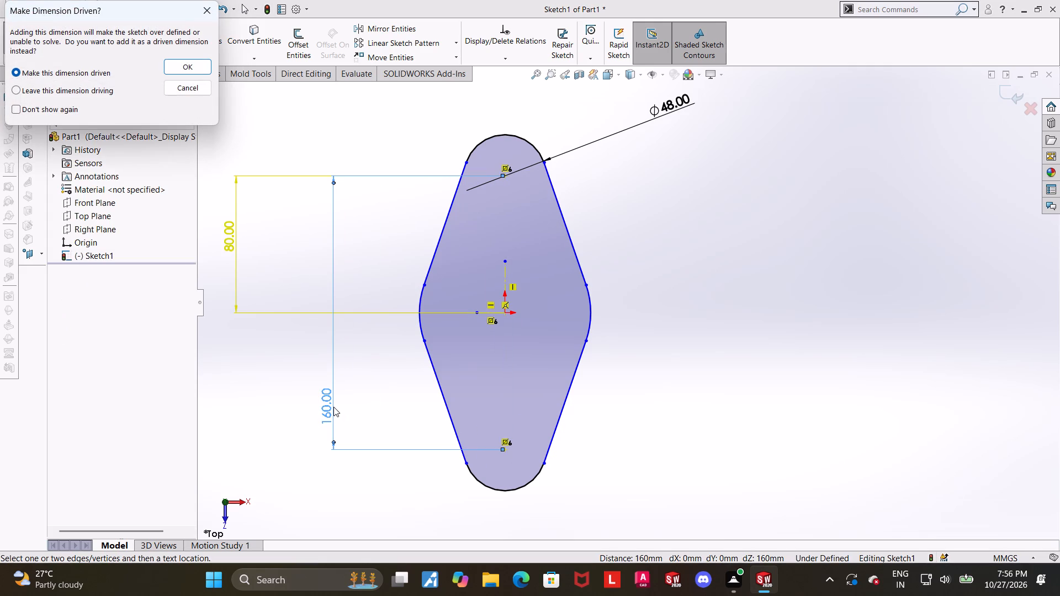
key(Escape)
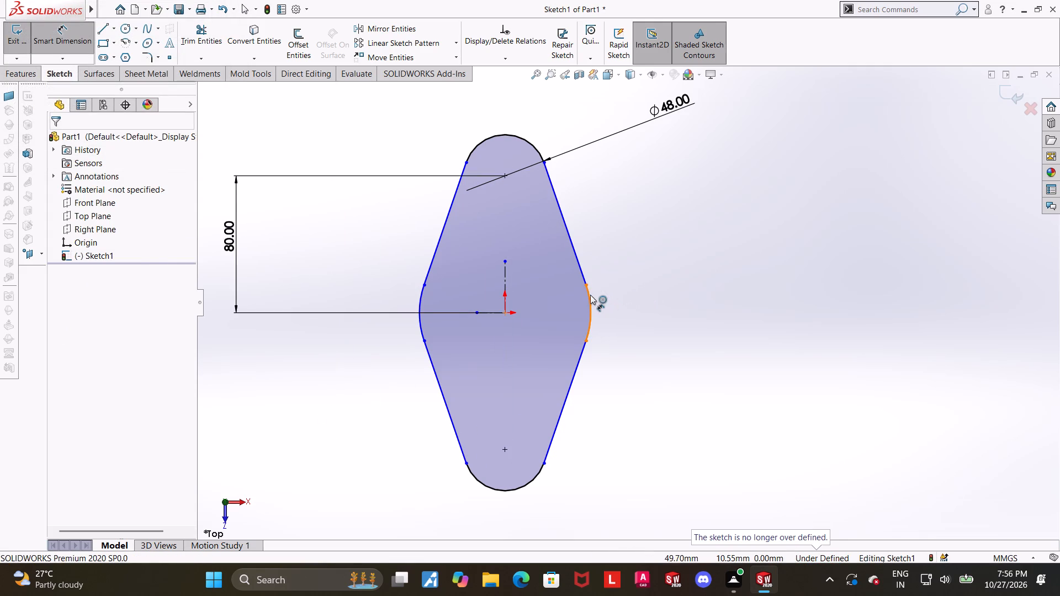
Add a radius dimension to the large arc on the profile's right side.
click(590, 295)
click(658, 280)
click(609, 262)
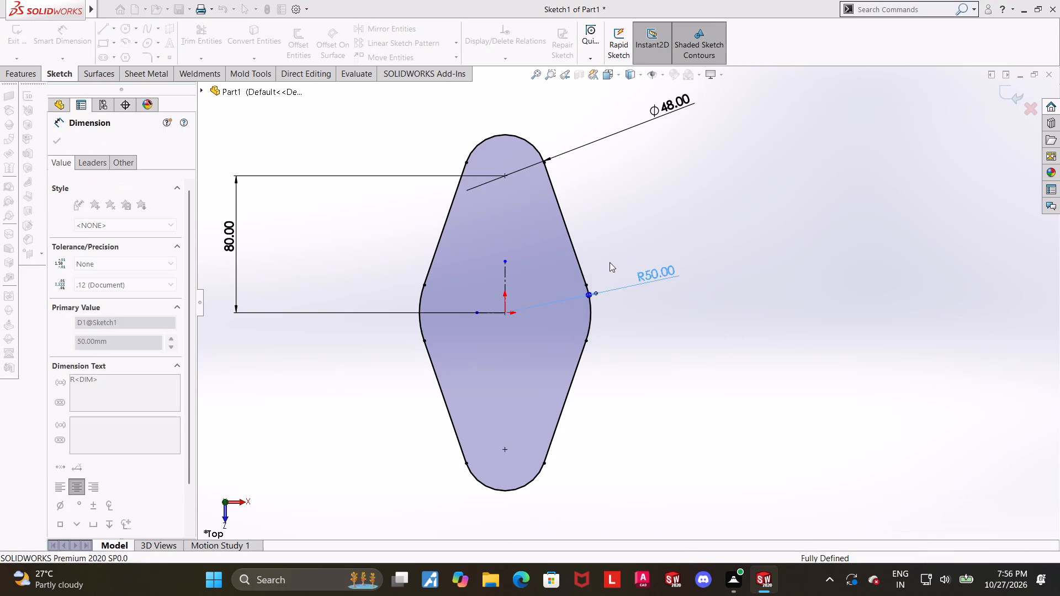
key(Escape)
key(Escape)
Replace the upper end arc's 48 mm diameter dimension with a radius dimension.
scroll(623, 182, up, 1)
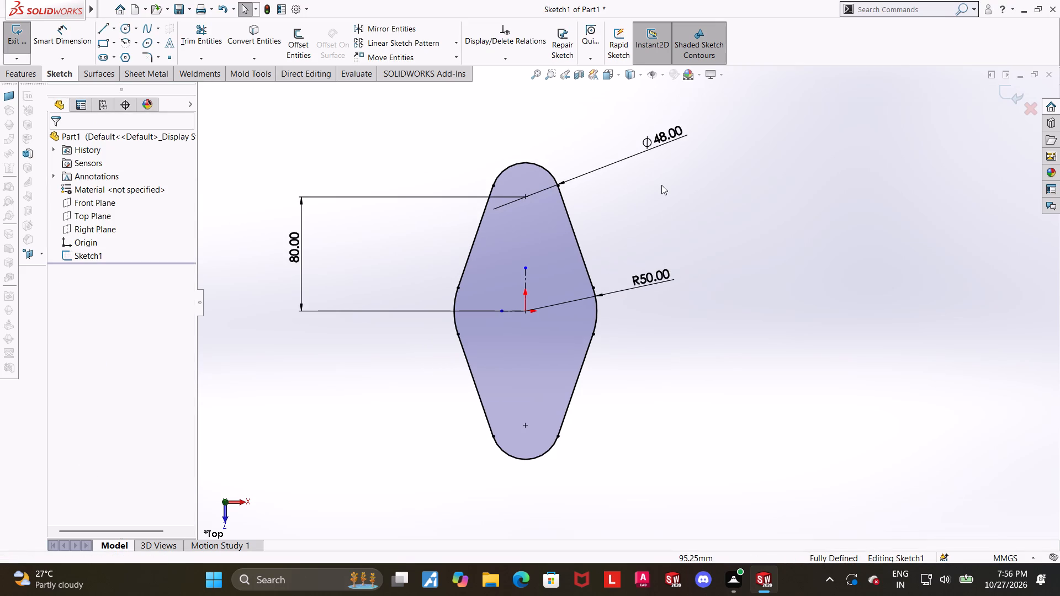
right_click(660, 146)
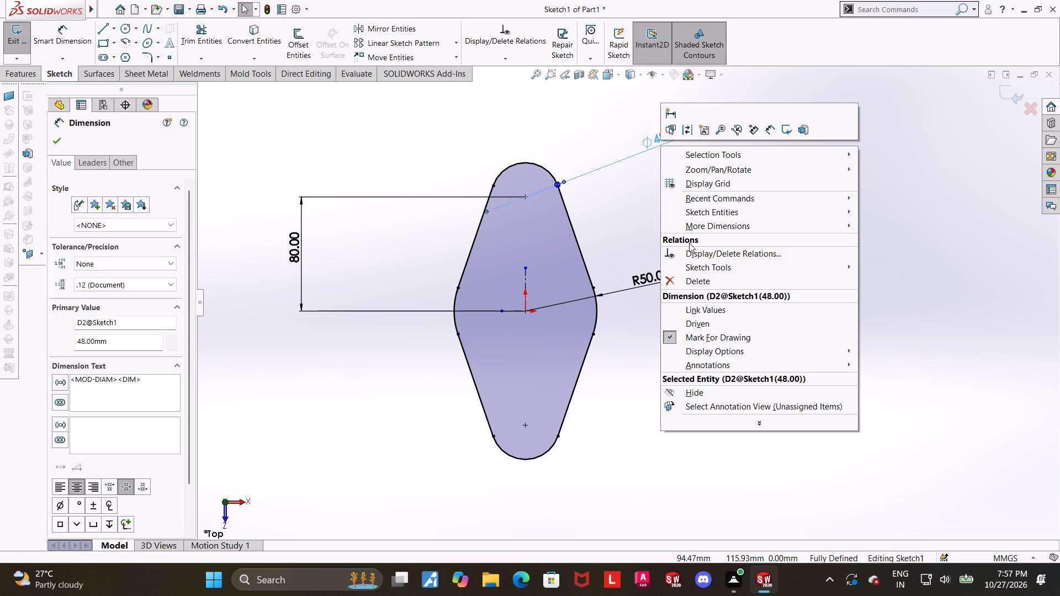
click(695, 281)
click(55, 34)
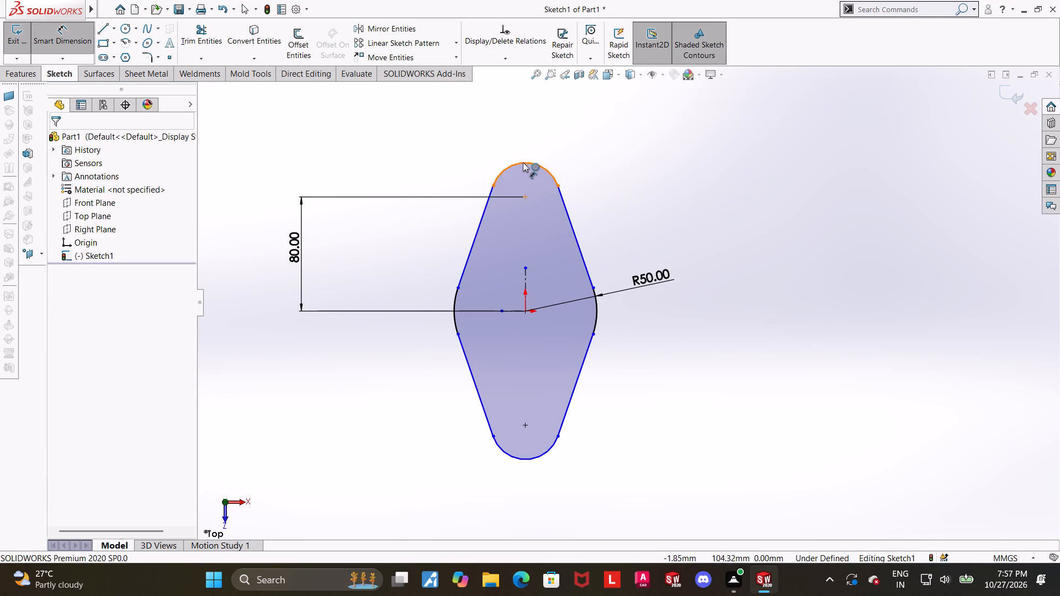
click(522, 167)
click(518, 166)
click(433, 122)
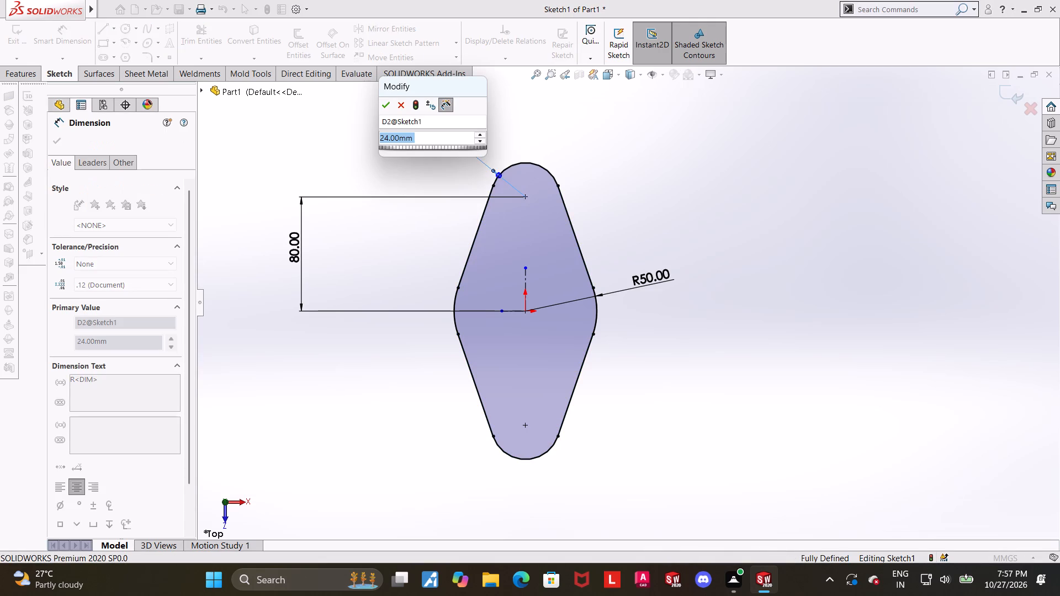
key(Escape)
scroll(635, 178, up, 1)
click(692, 188)
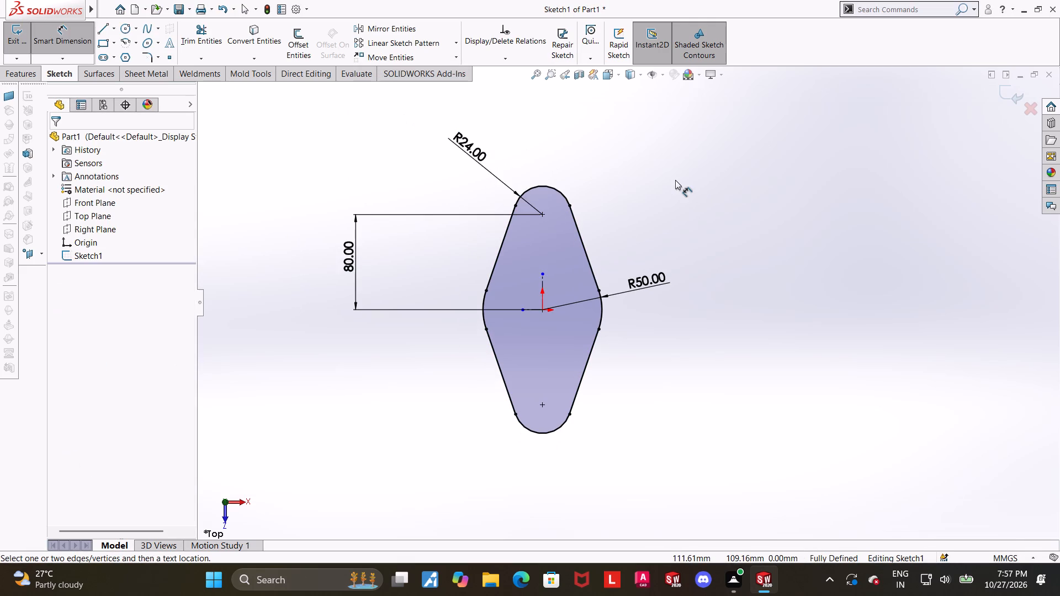
Draw a circle about 26 mm in diameter centered on the upper end arc's center point.
scroll(675, 180, up, 1)
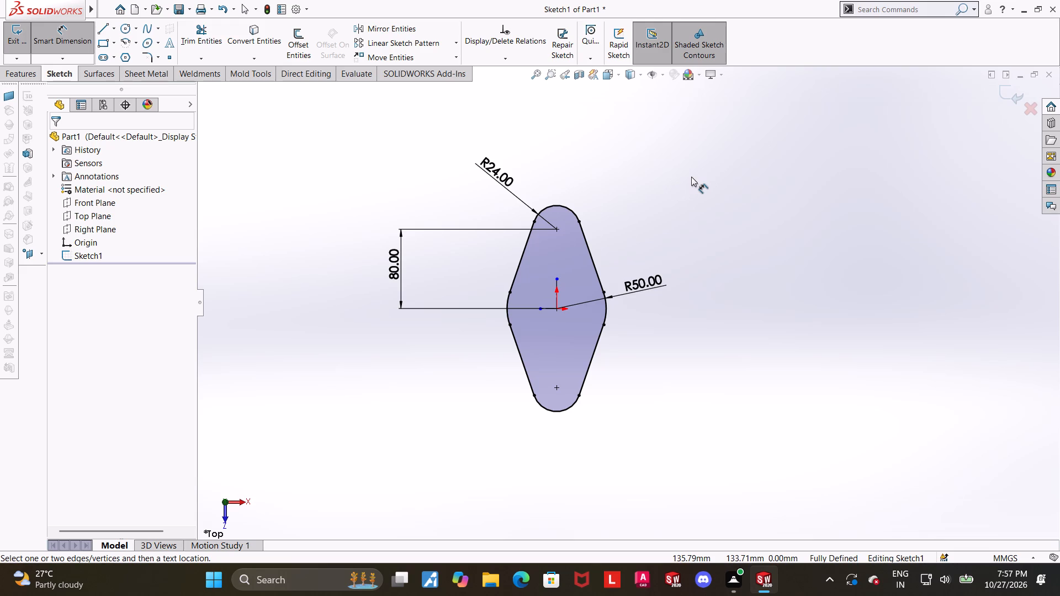
click(121, 29)
click(558, 230)
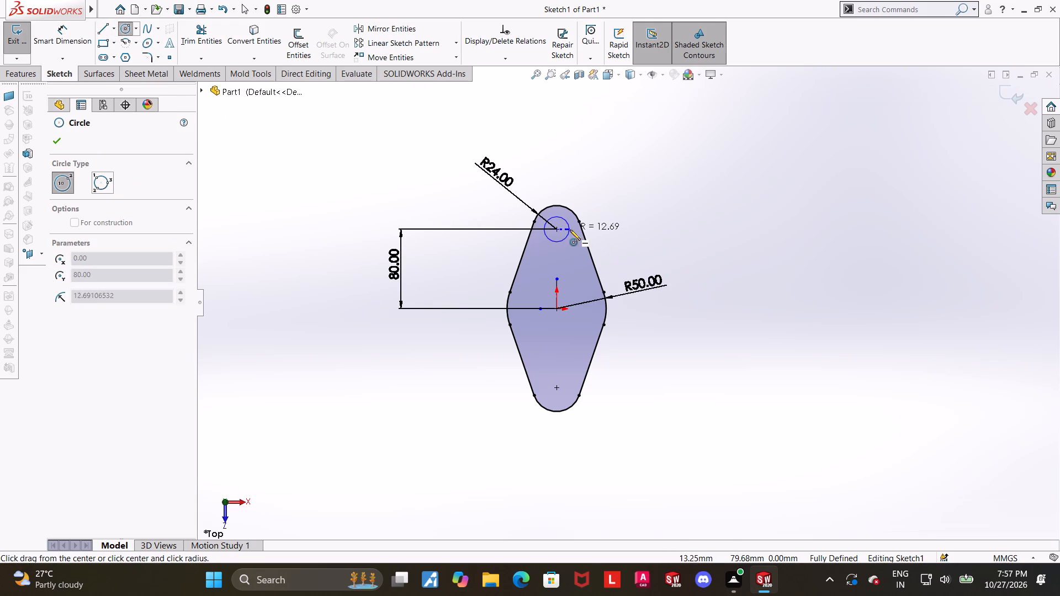
click(570, 230)
key(Escape)
Dimension the upper hole circle's diameter to 20 mm.
click(91, 33)
scroll(628, 205, down, 2)
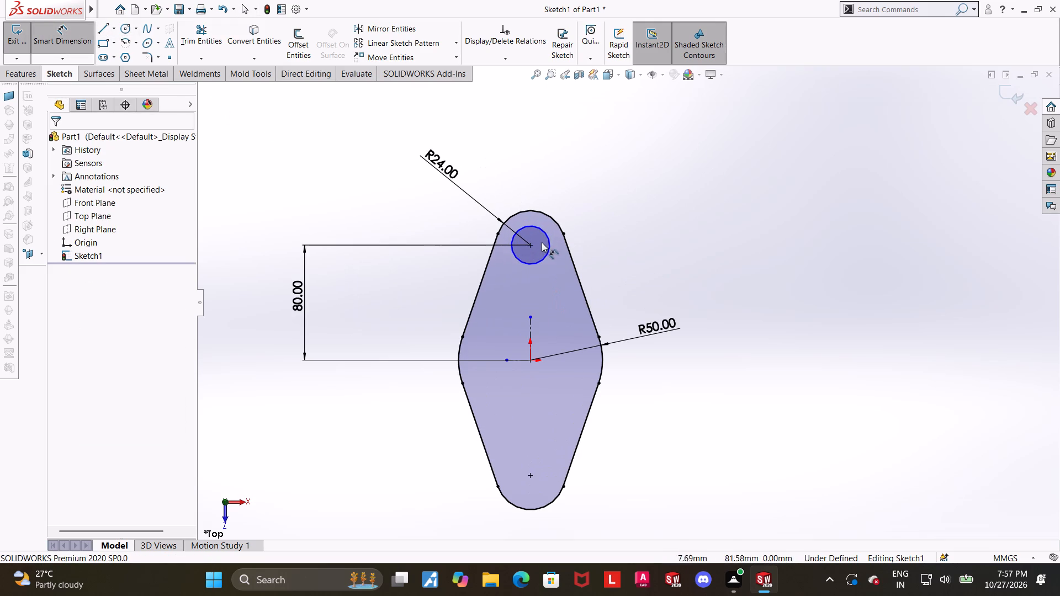
click(549, 242)
click(626, 179)
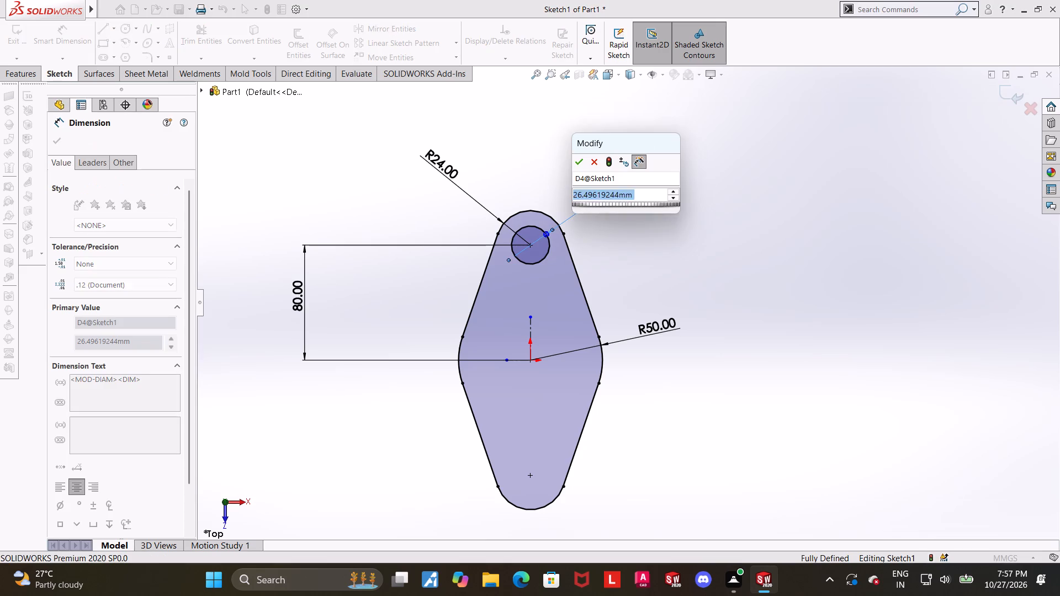
text(20)
key(Return)
key(Escape)
scroll(681, 272, up, 2)
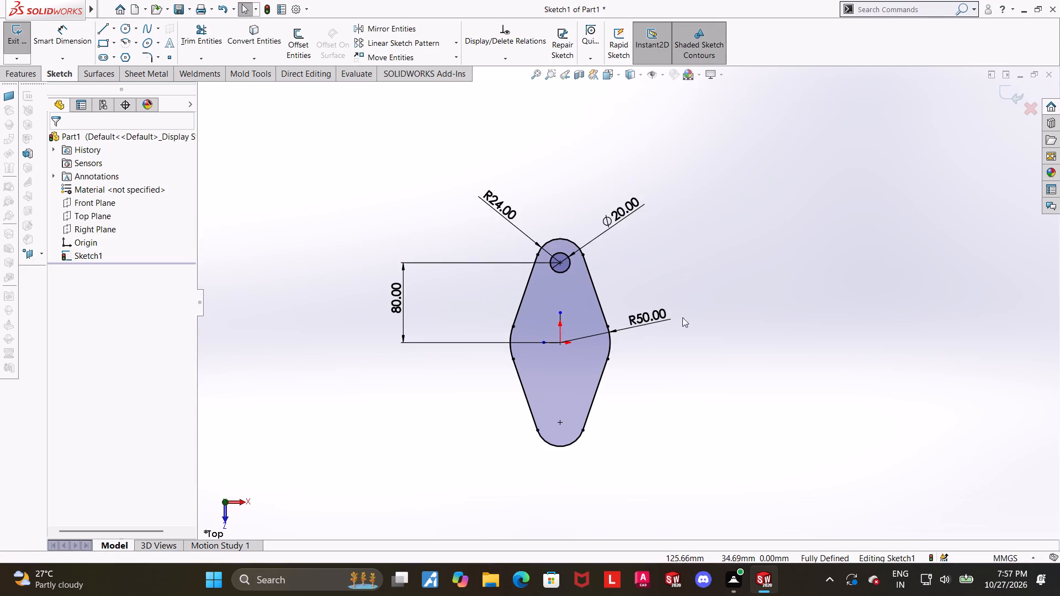
Draw a hole circle centered on the lower end arc's center point, inside the profile.
scroll(618, 423, down, 2)
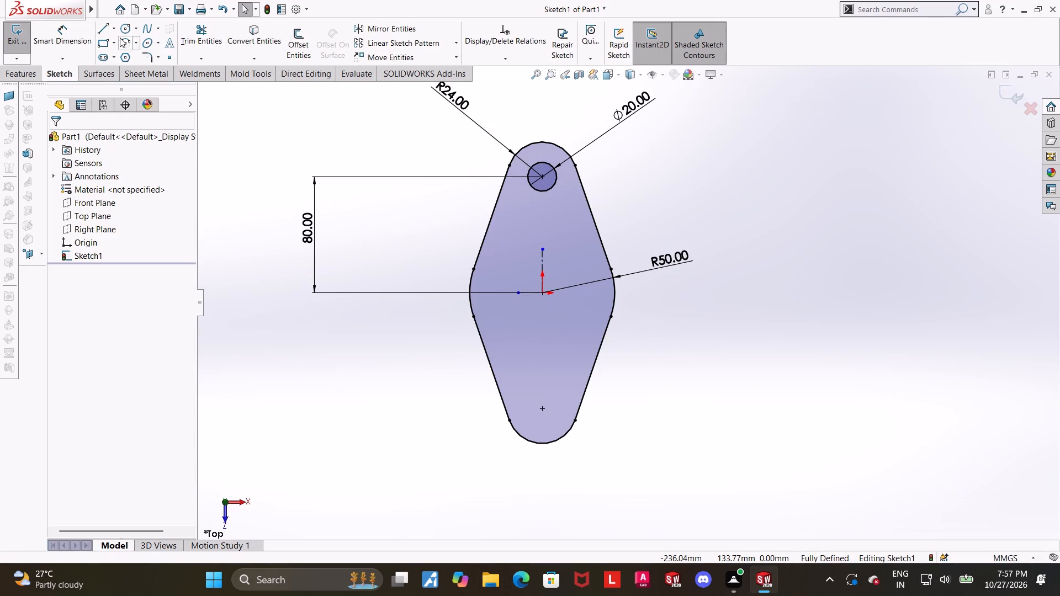
click(129, 23)
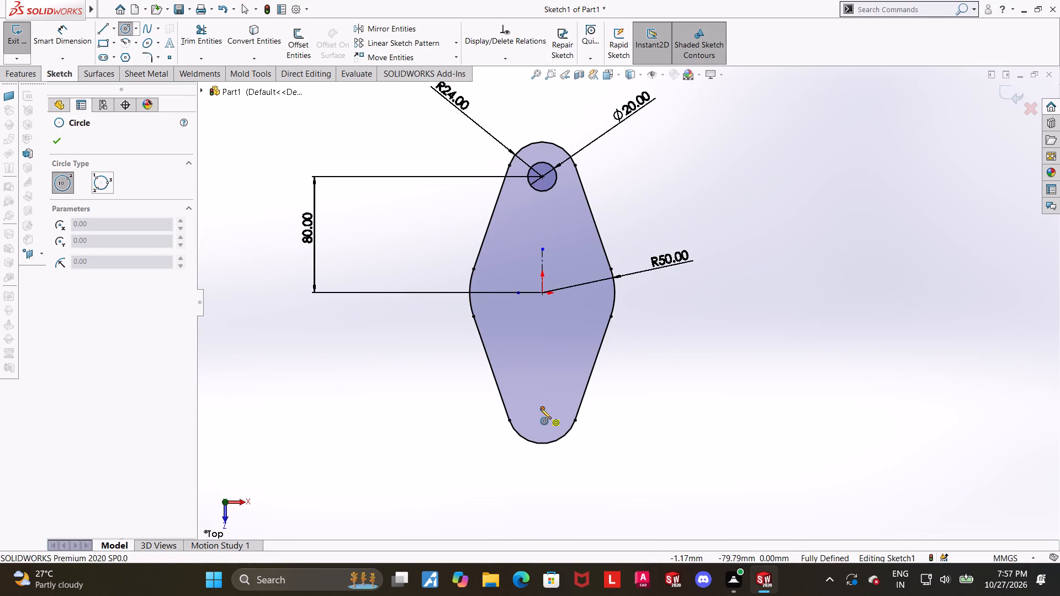
click(540, 408)
click(561, 405)
key(Escape)
key(Escape)
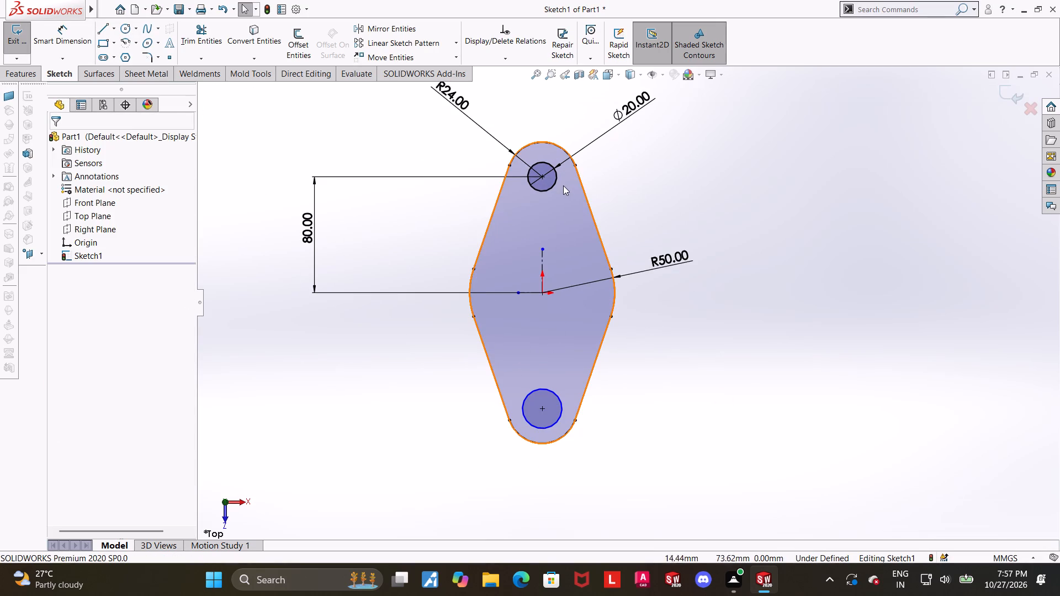
Add an equal relation between the upper 20 mm circle and the lower hole circle.
click(556, 184)
ctrl+click(558, 396)
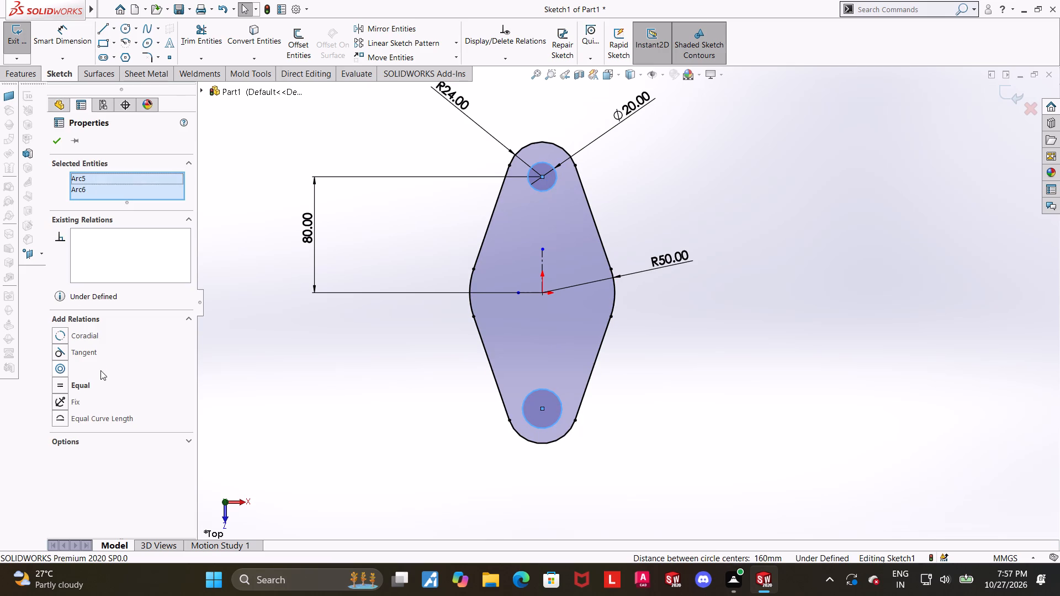
click(59, 384)
click(686, 440)
scroll(686, 440, up, 2)
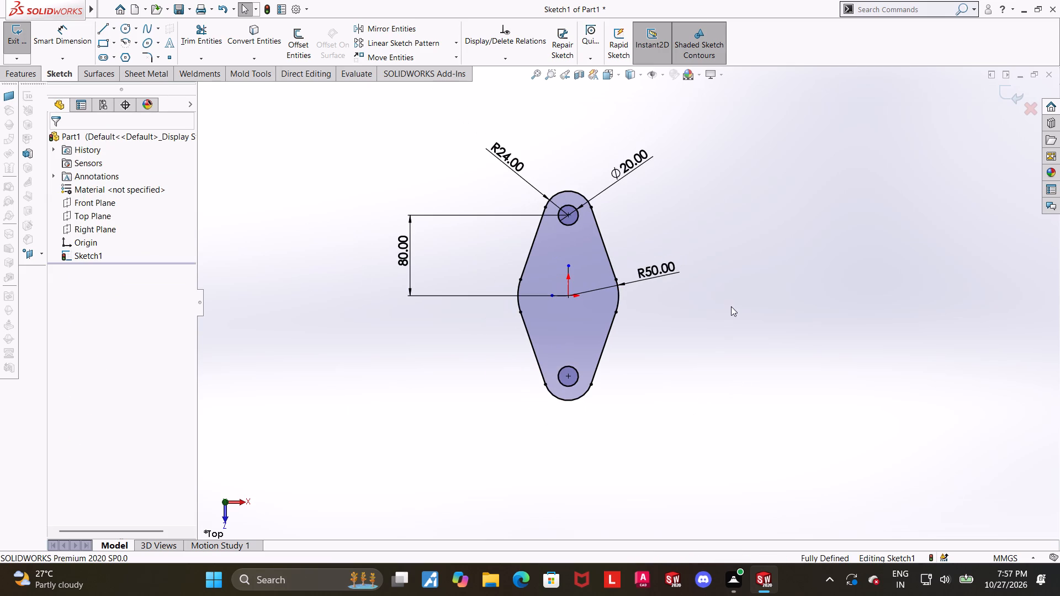
click(731, 306)
scroll(675, 256, down, 1)
key(Escape)
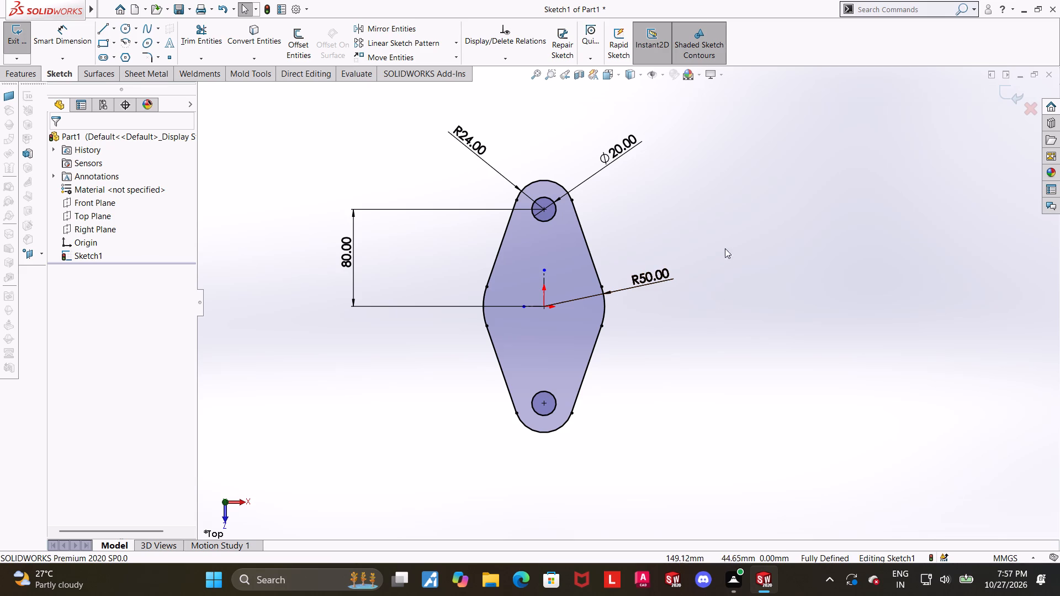
scroll(624, 253, down, 1)
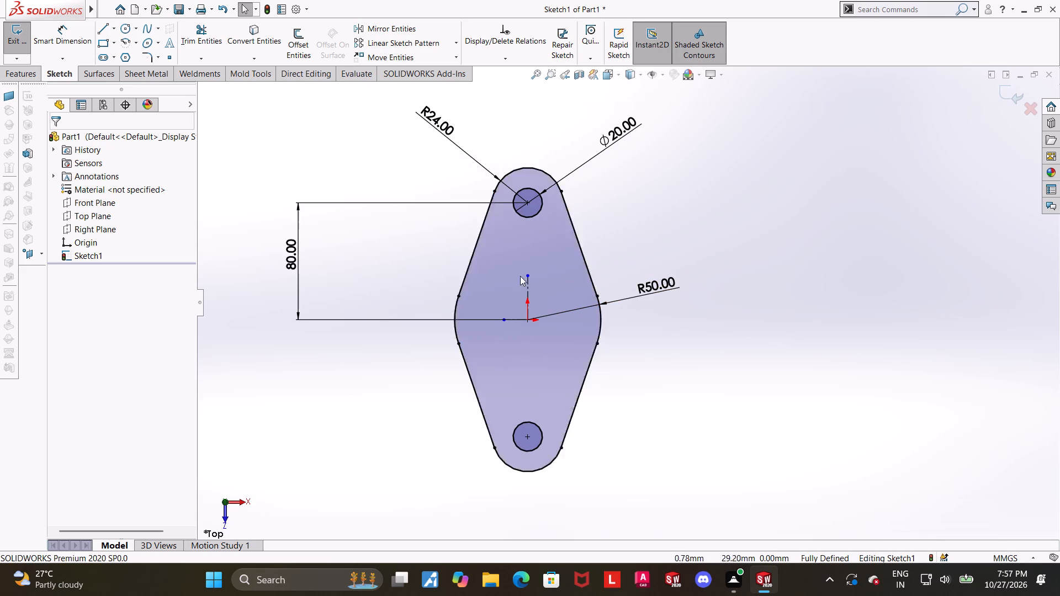
Exit the flange sketch and extrude the profile as a boss to a blind depth of 12 mm.
click(1016, 92)
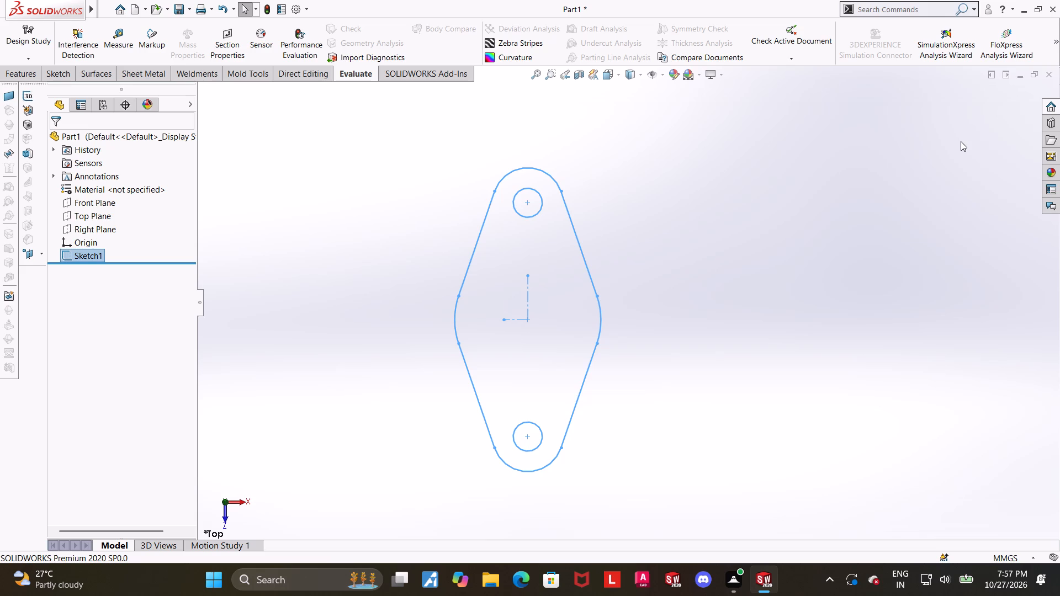
click(30, 78)
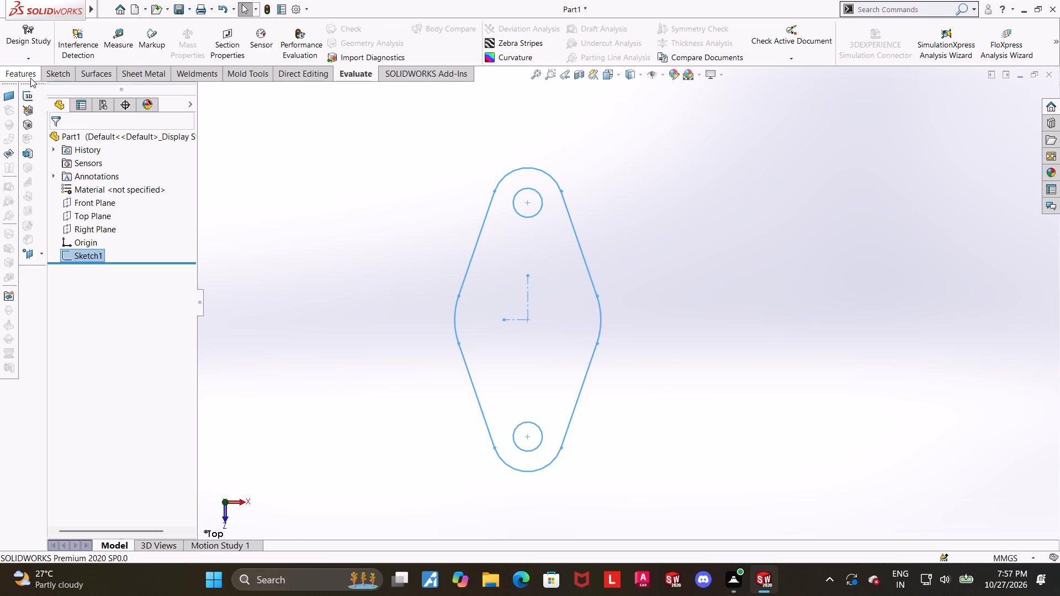
click(29, 45)
text(12)
key(Return)
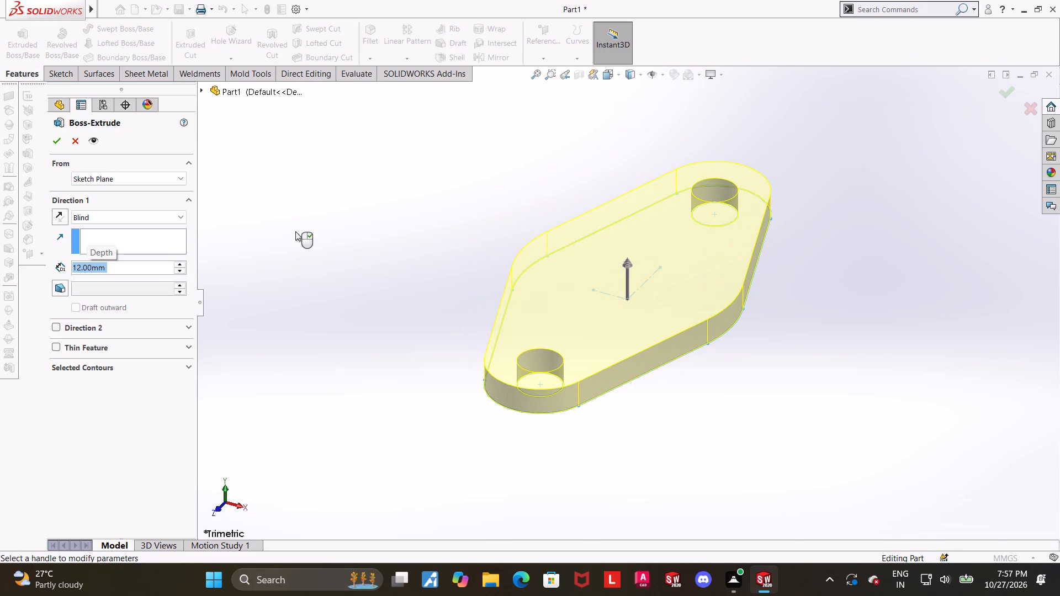
scroll(453, 258, up, 2)
scroll(656, 286, down, 2)
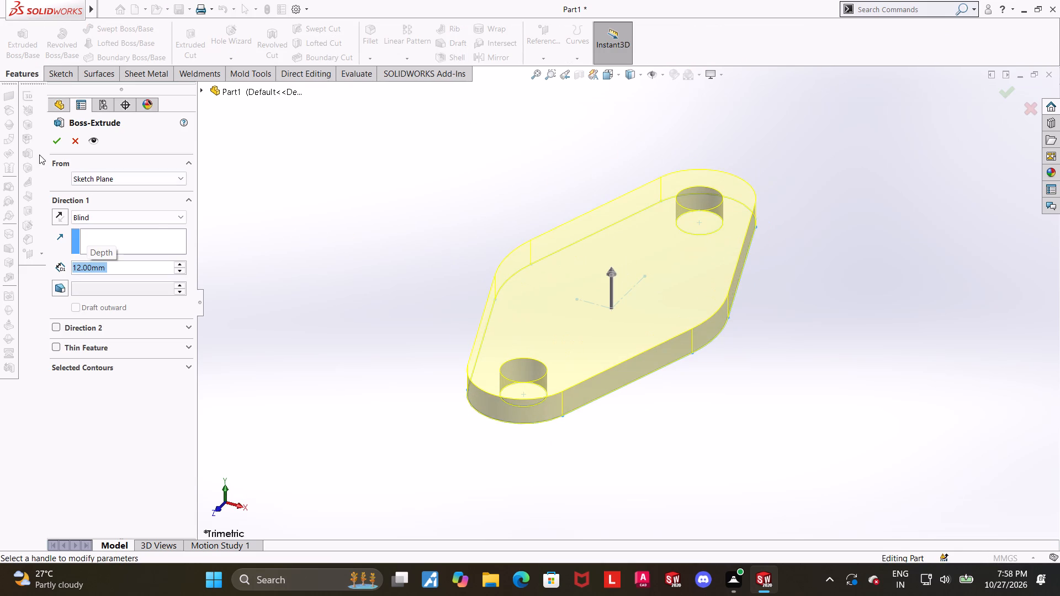
click(51, 136)
Examine the extruded flange plate from several angles, including the Front view.
scroll(720, 340, up, 3)
click(728, 345)
middle_drag(725, 344, 733, 319)
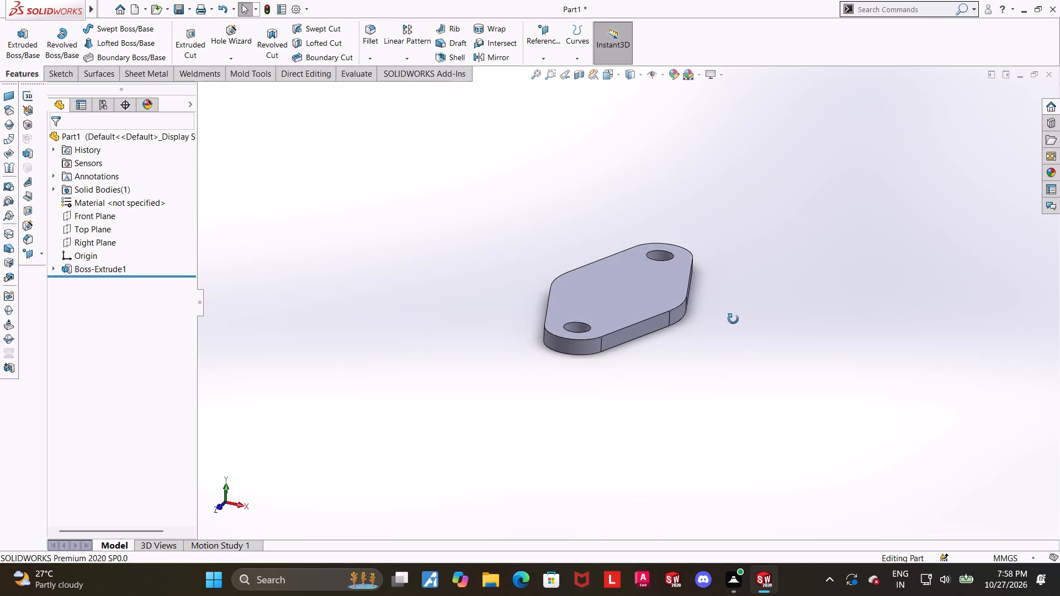
middle_drag(733, 319, 762, 345)
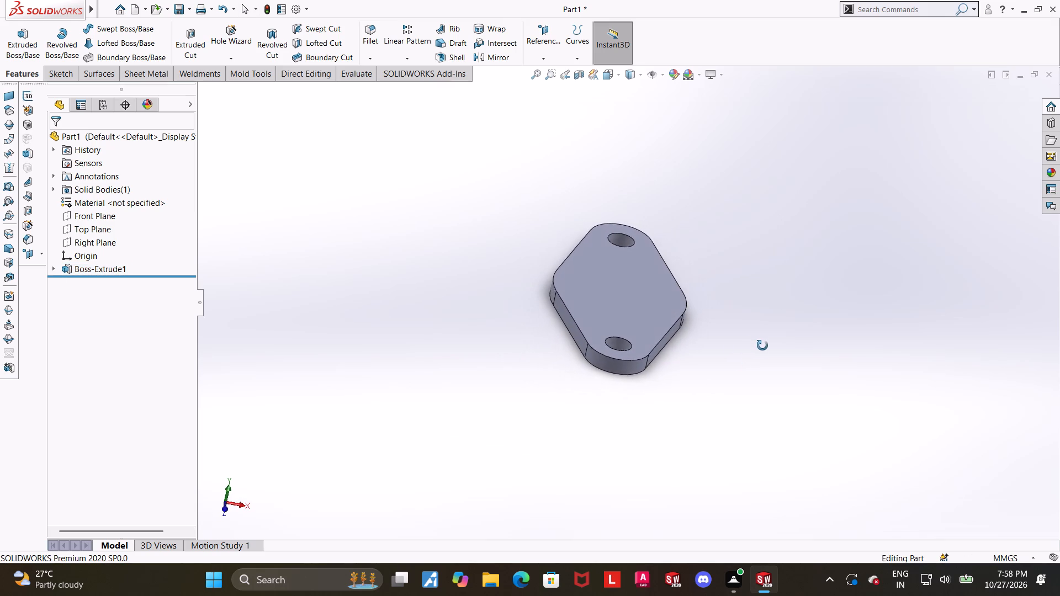
middle_drag(762, 345, 744, 379)
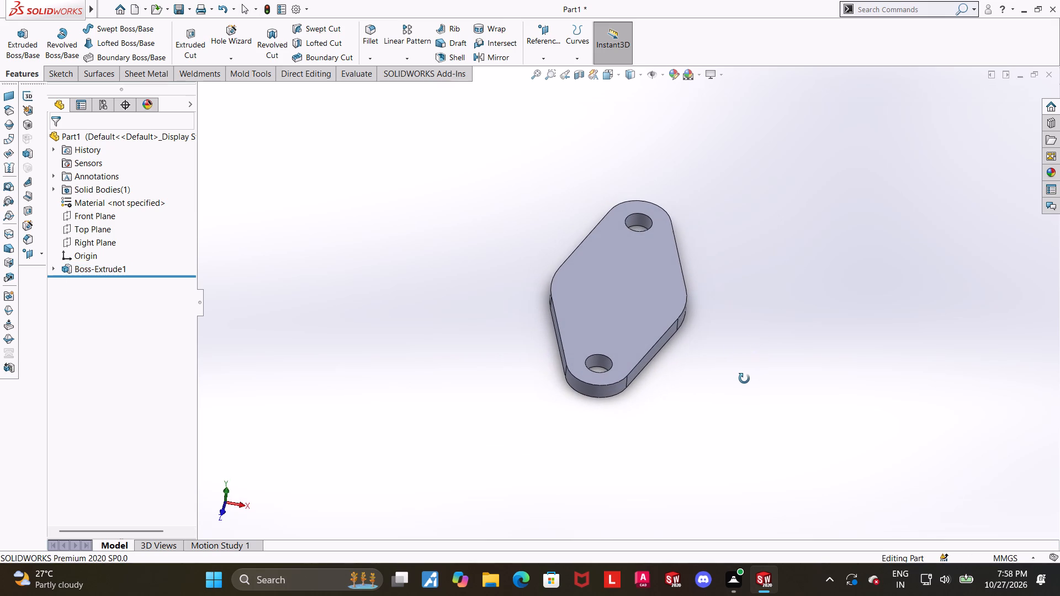
middle_drag(744, 379, 770, 330)
scroll(770, 321, down, 1)
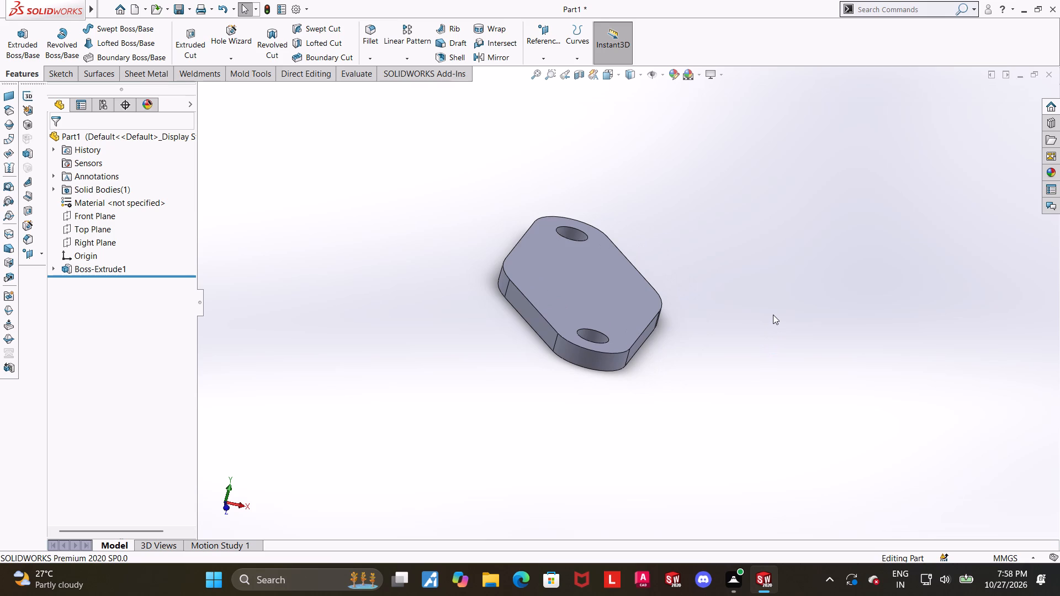
scroll(773, 315, up, 1)
middle_drag(669, 325, 804, 251)
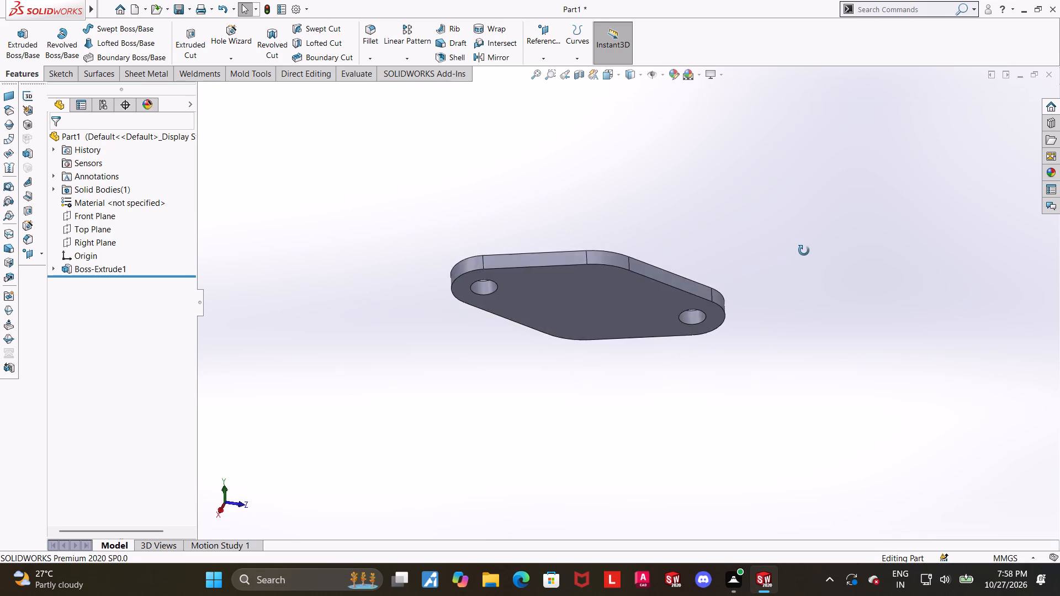
middle_drag(804, 251, 810, 288)
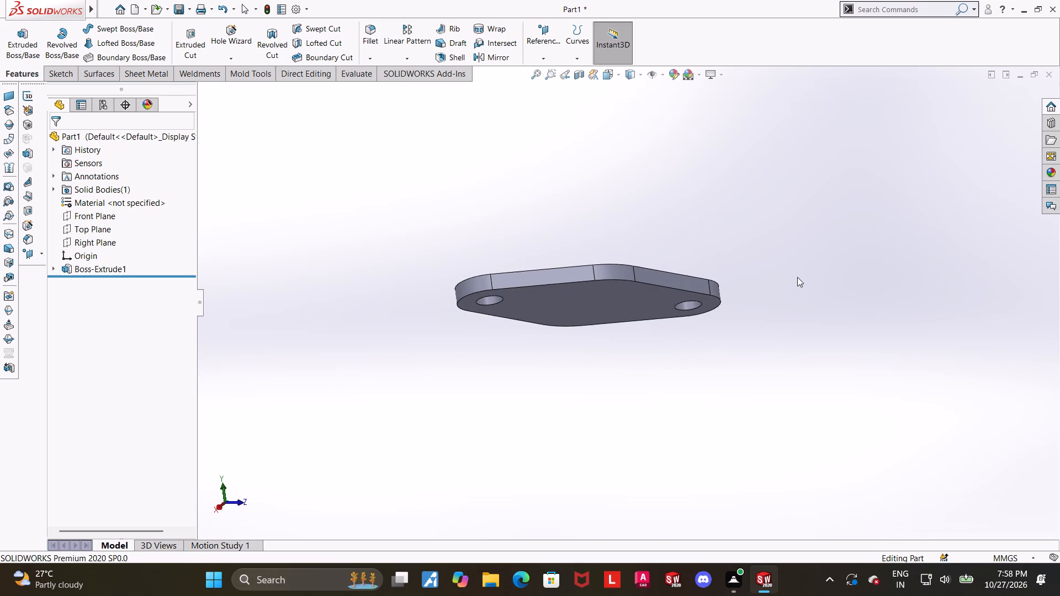
click(613, 66)
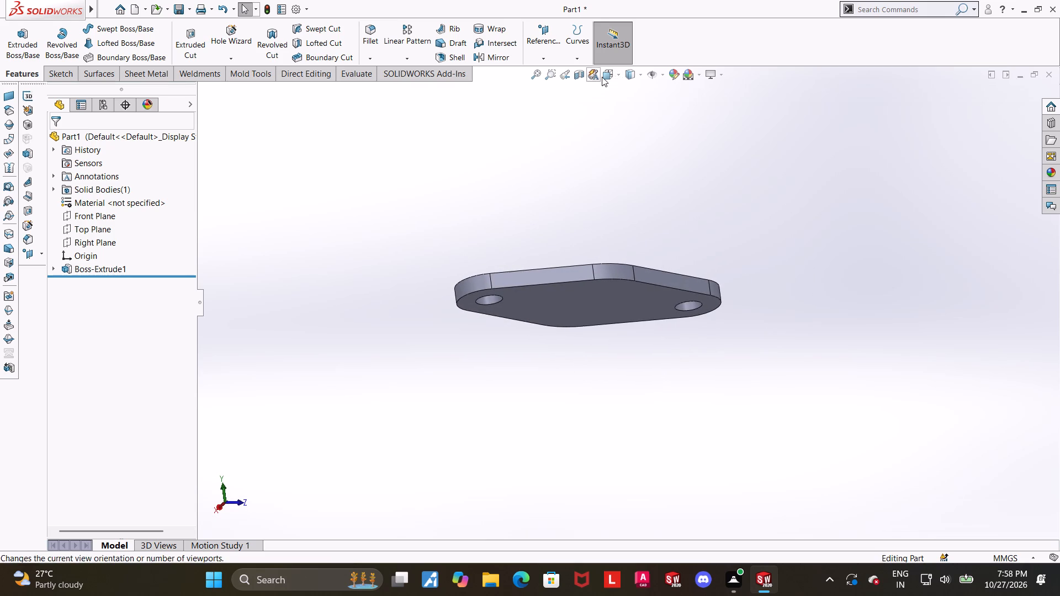
click(602, 77)
middle_drag(564, 302, 551, 306)
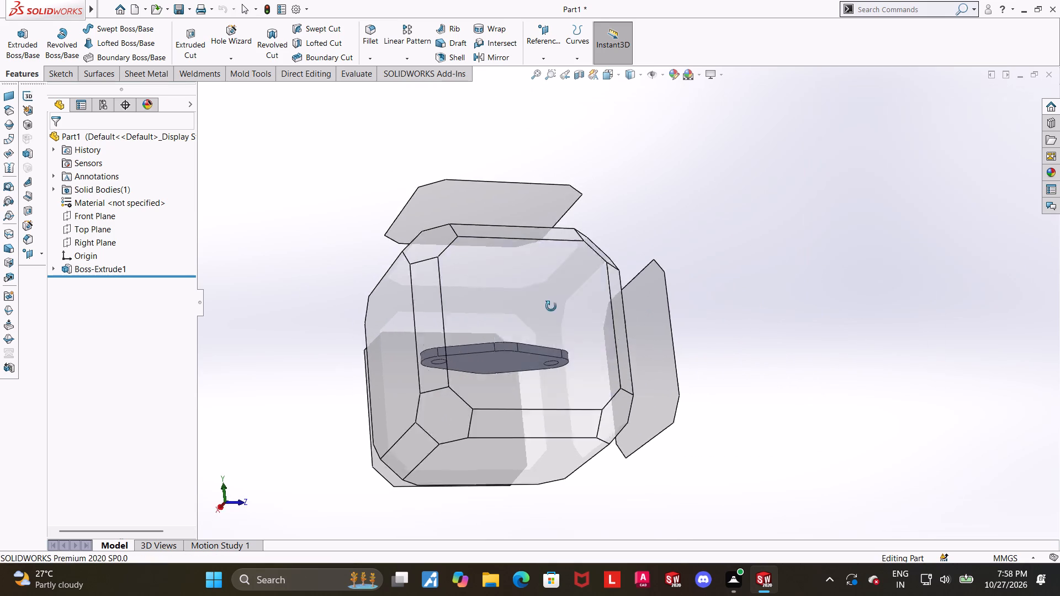
middle_drag(551, 306, 462, 339)
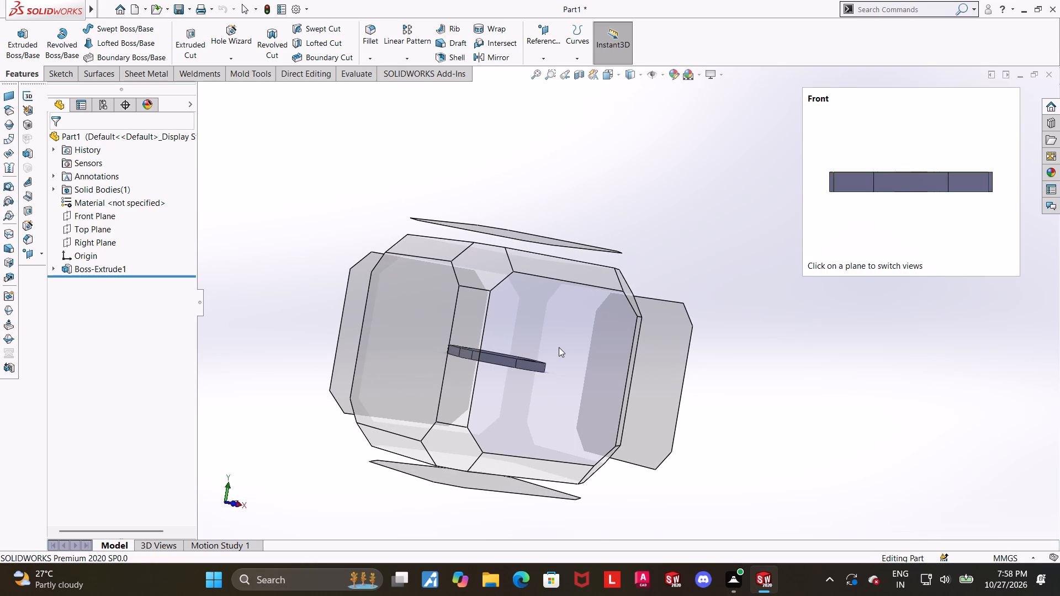
click(559, 347)
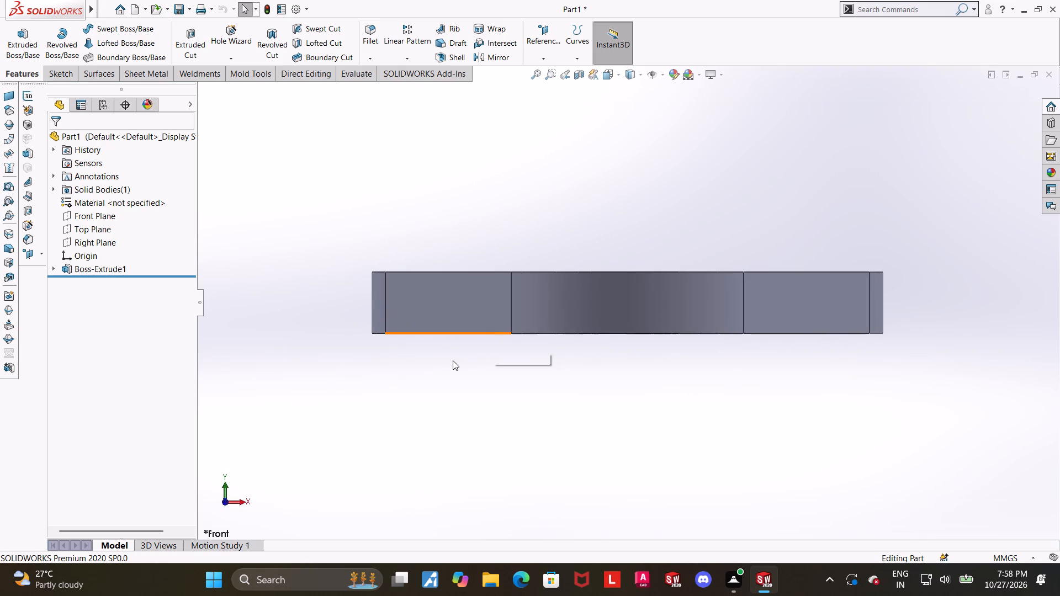
scroll(406, 333, up, 3)
middle_drag(478, 313, 500, 352)
scroll(527, 344, up, 2)
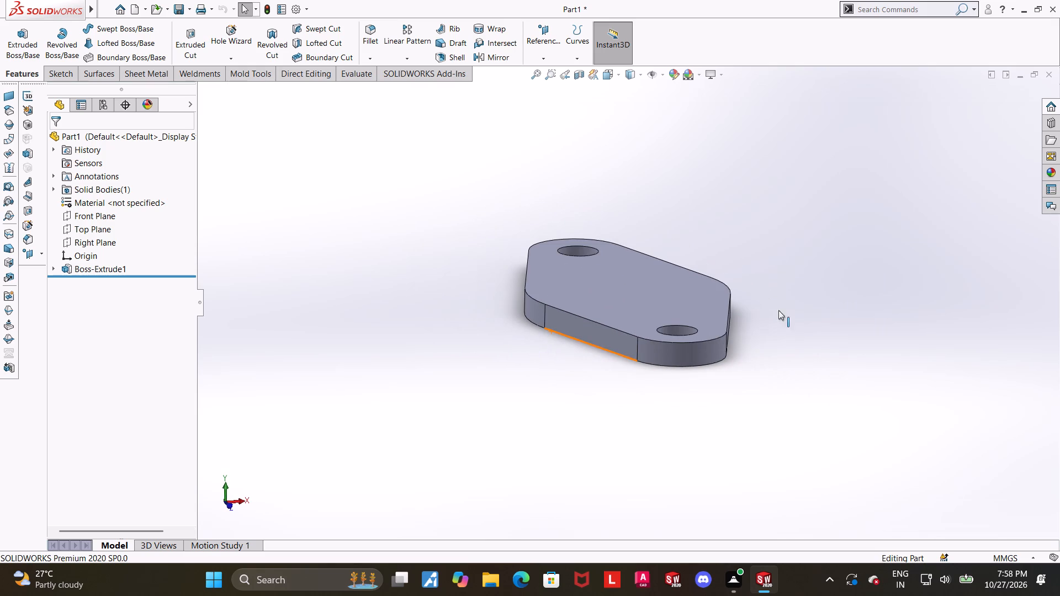
scroll(813, 302, down, 2)
middle_drag(796, 326, 786, 347)
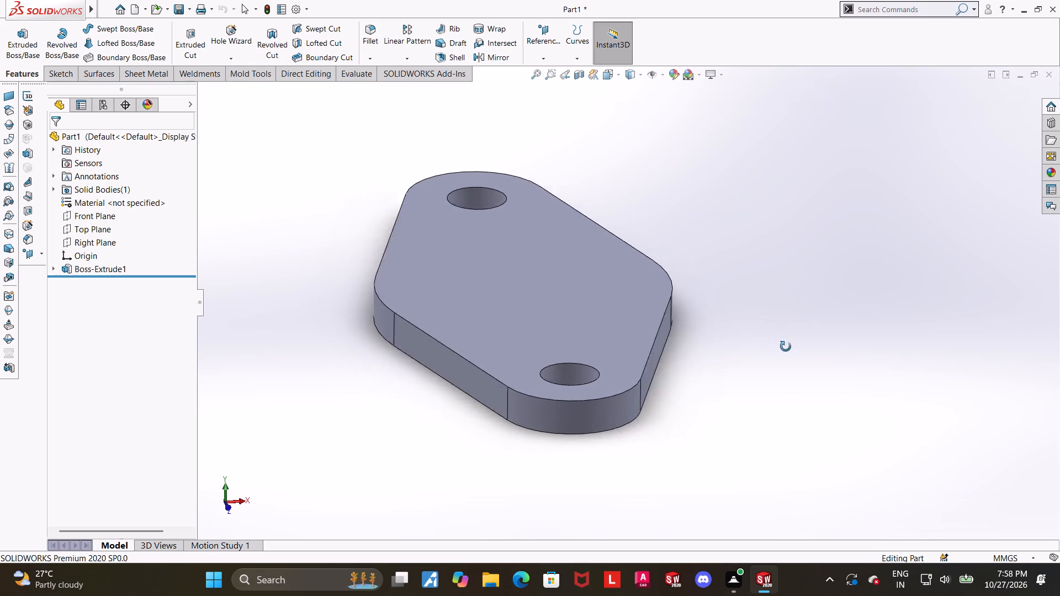
middle_drag(786, 347, 763, 343)
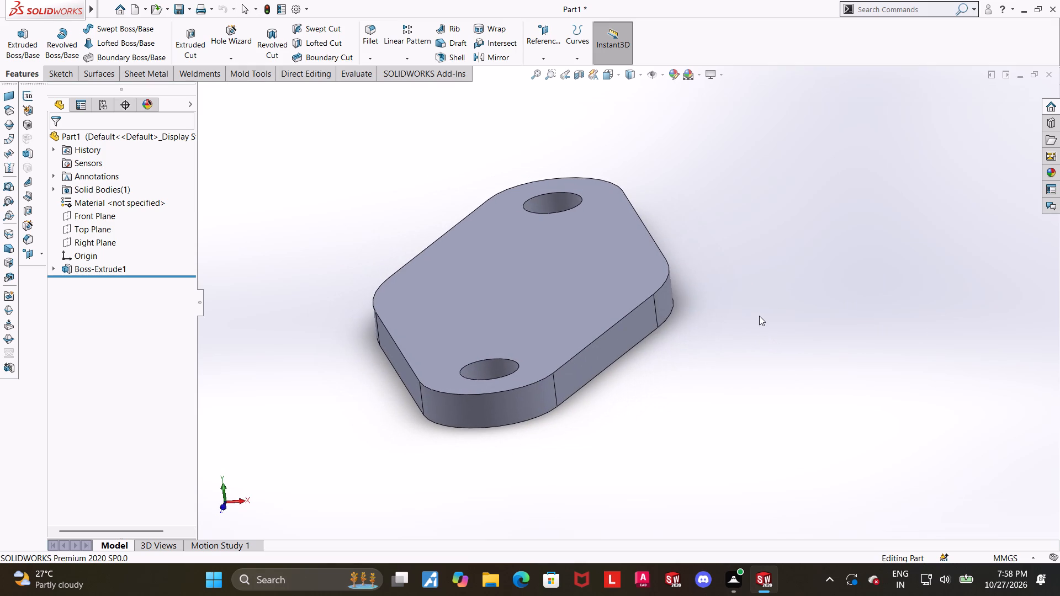
middle_drag(724, 300, 709, 285)
Start a new sketch on the Right Plane in the Left view and extend the plane's displayed boundary above the flange.
click(603, 73)
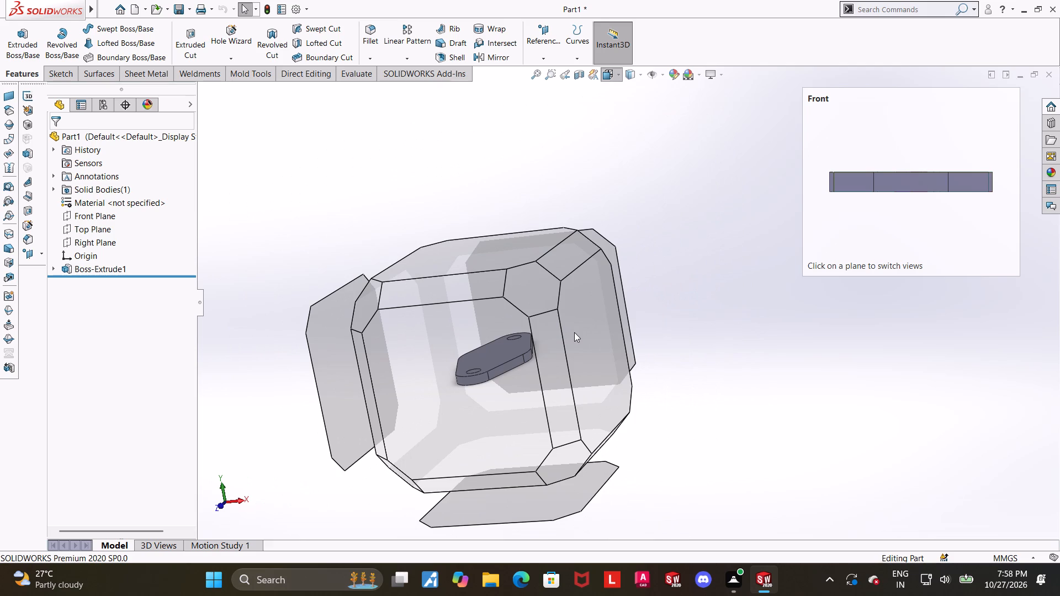
scroll(574, 332, up, 2)
middle_drag(565, 365, 639, 352)
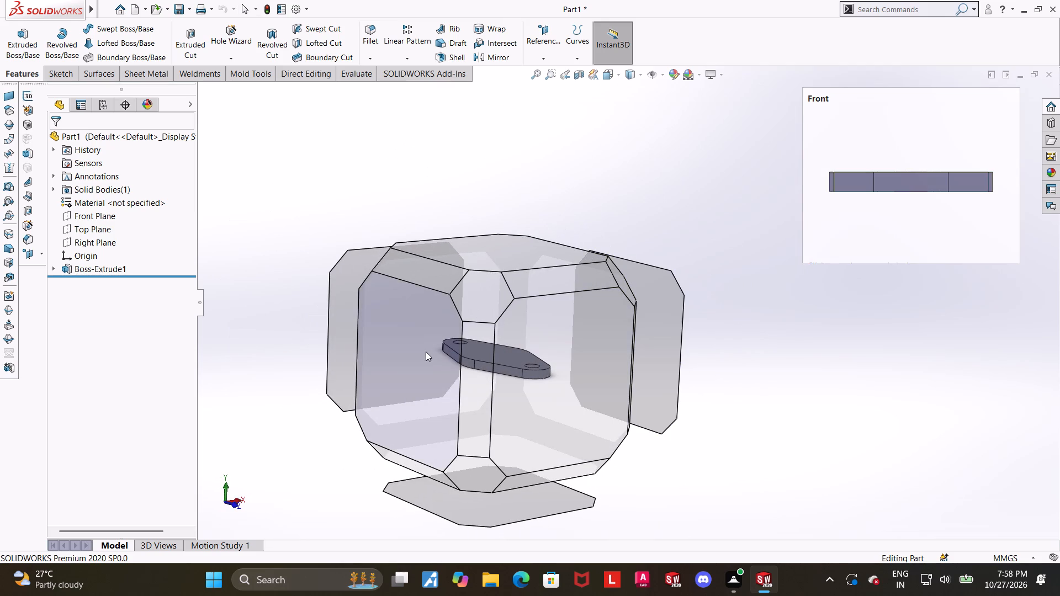
click(426, 352)
scroll(643, 297, up, 2)
scroll(685, 230, down, 2)
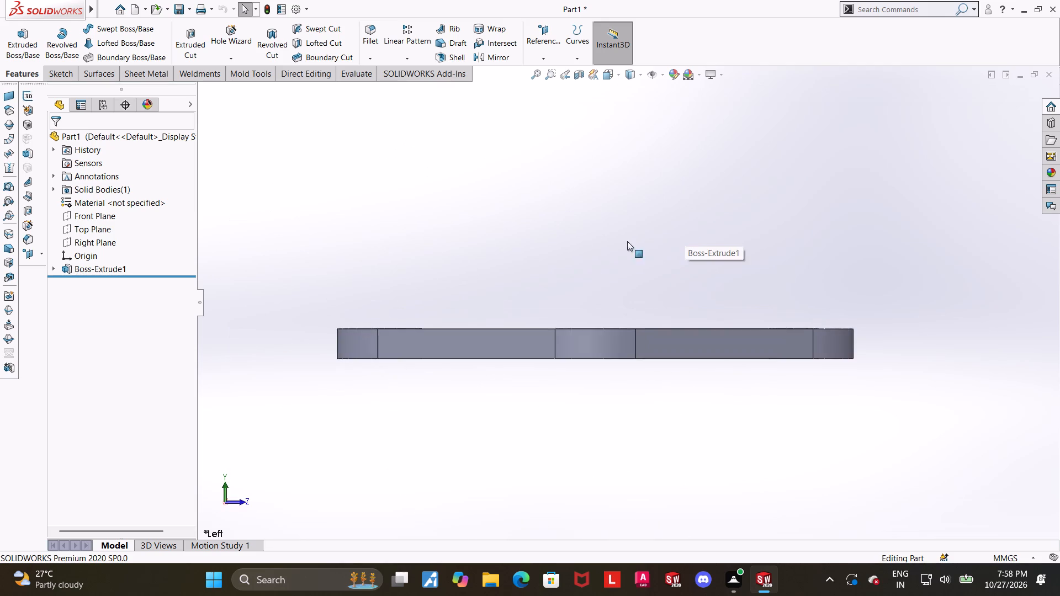
scroll(727, 285, up, 2)
scroll(773, 306, down, 2)
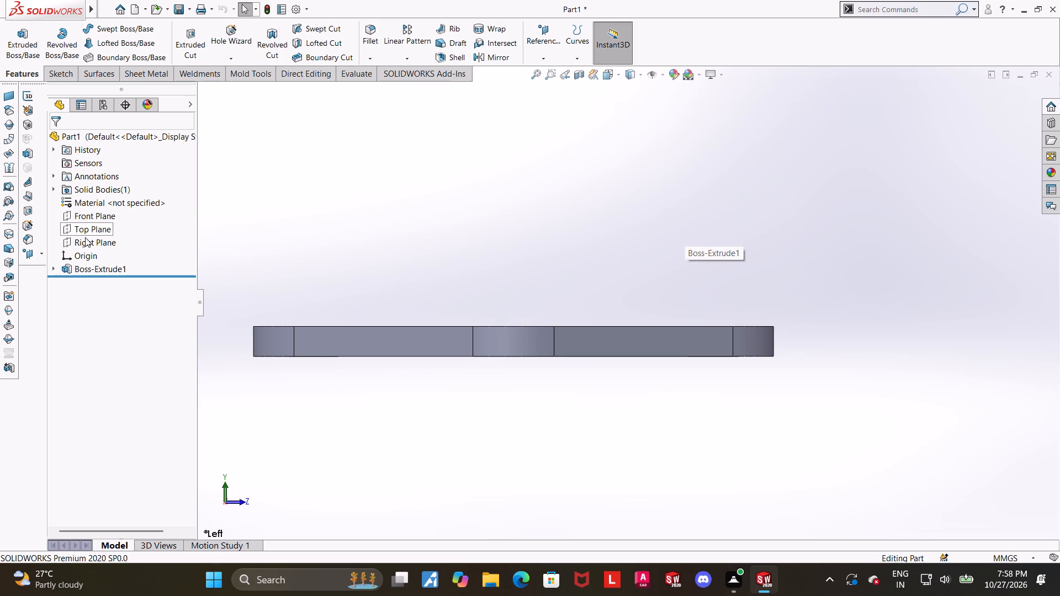
click(85, 238)
click(98, 218)
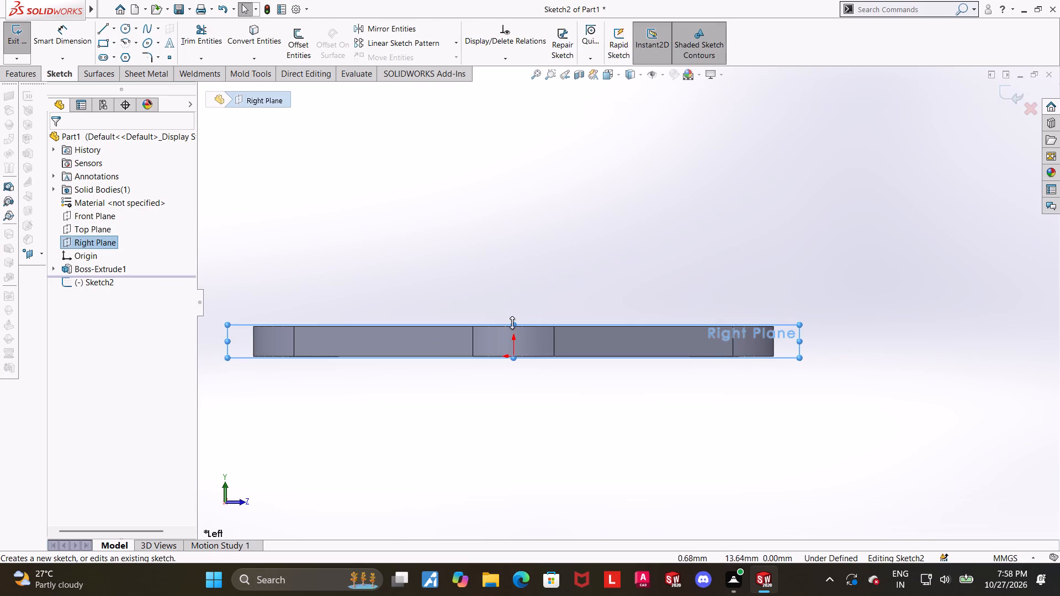
drag(512, 322, 533, 29)
scroll(616, 185, up, 4)
scroll(746, 157, up, 3)
scroll(695, 199, down, 1)
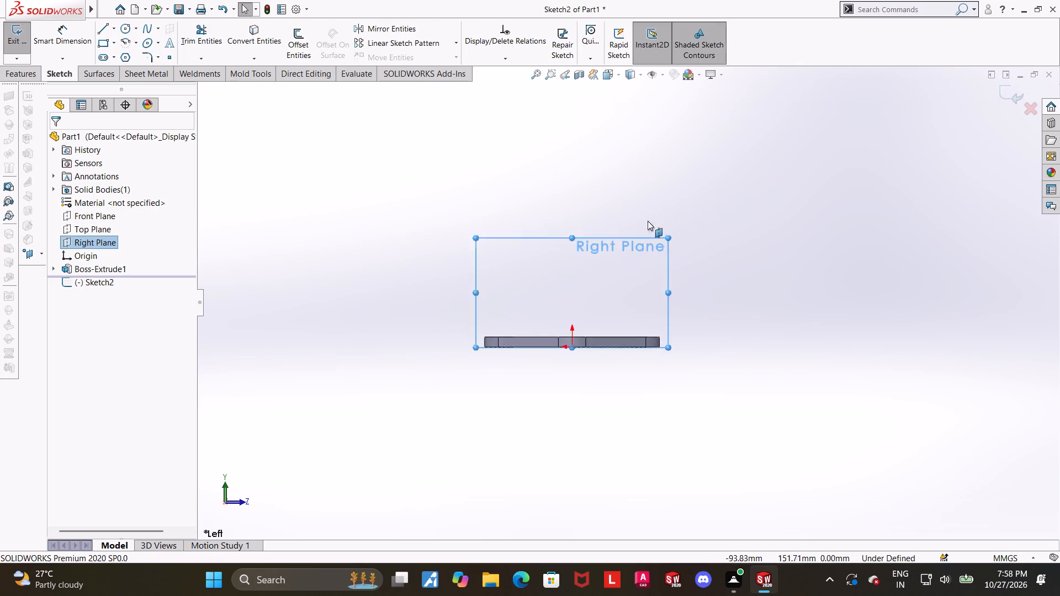
scroll(648, 221, down, 1)
scroll(559, 240, down, 2)
click(701, 238)
scroll(864, 264, up, 1)
scroll(760, 359, down, 1)
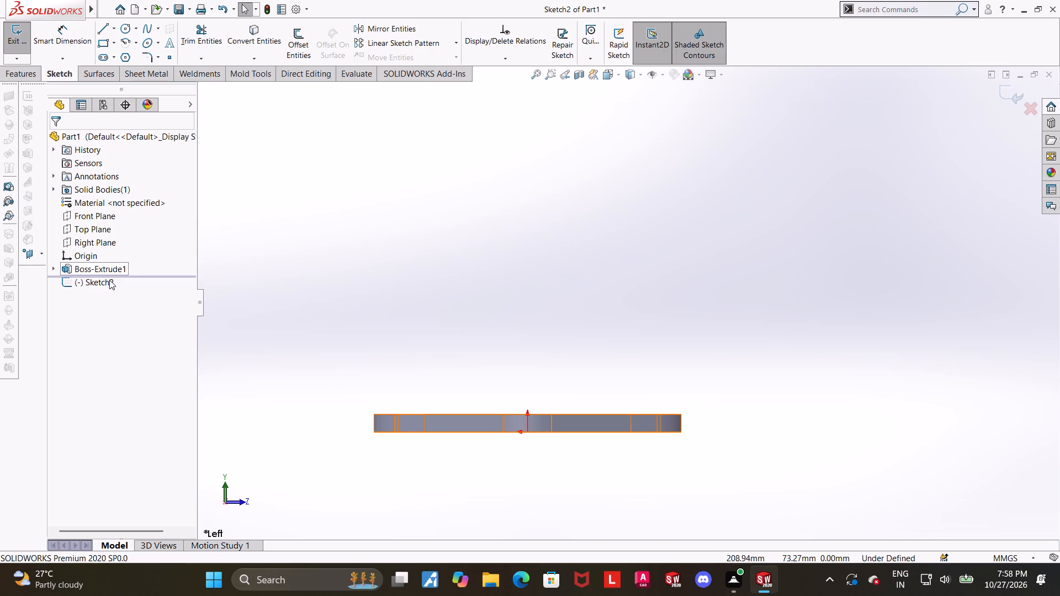
Sketch a vertical line about 108 mm long upward from the origin.
click(115, 28)
click(119, 49)
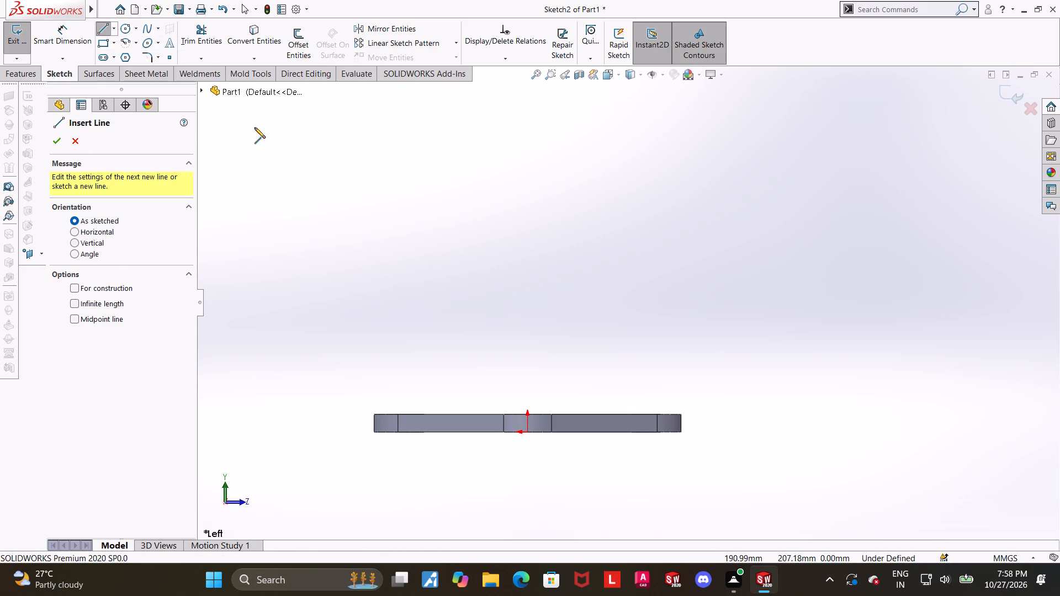
click(528, 435)
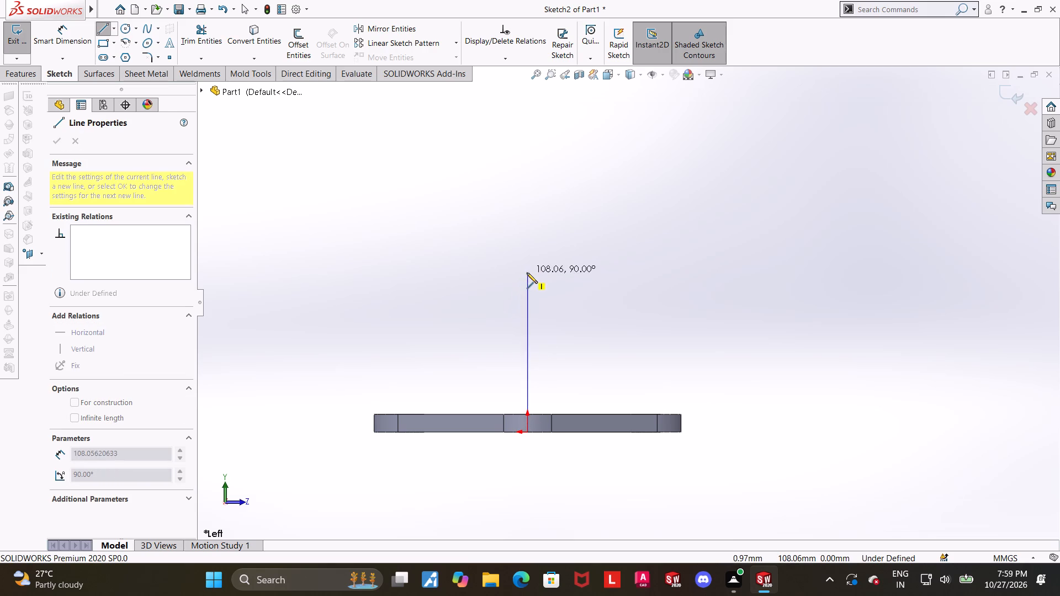
click(527, 273)
key(Escape)
Convert the vertical line above the origin to construction geometry.
middle_drag(658, 342, 626, 421)
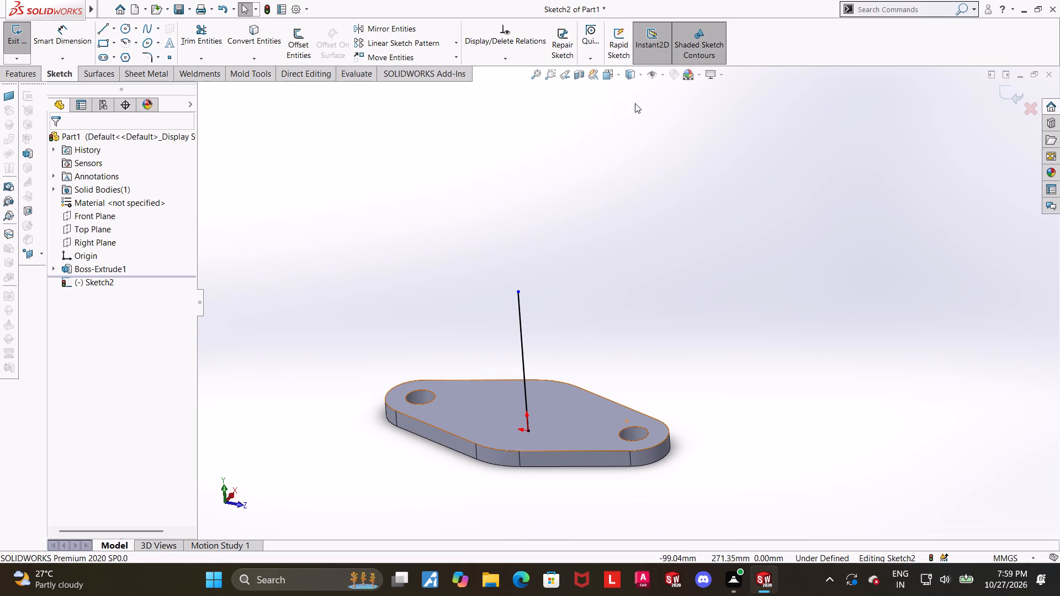
click(610, 79)
click(469, 406)
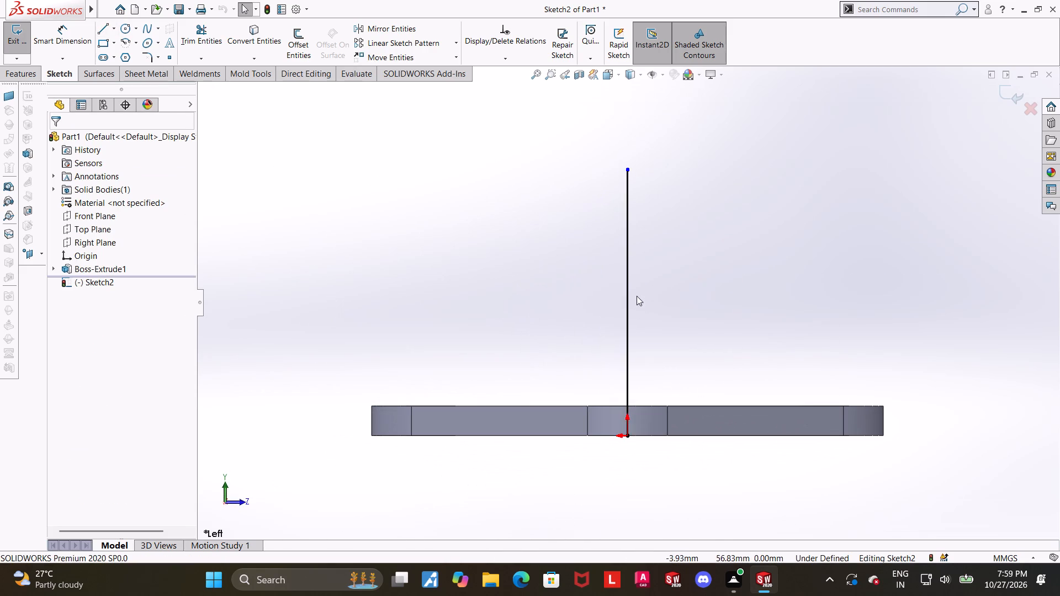
click(630, 291)
click(677, 262)
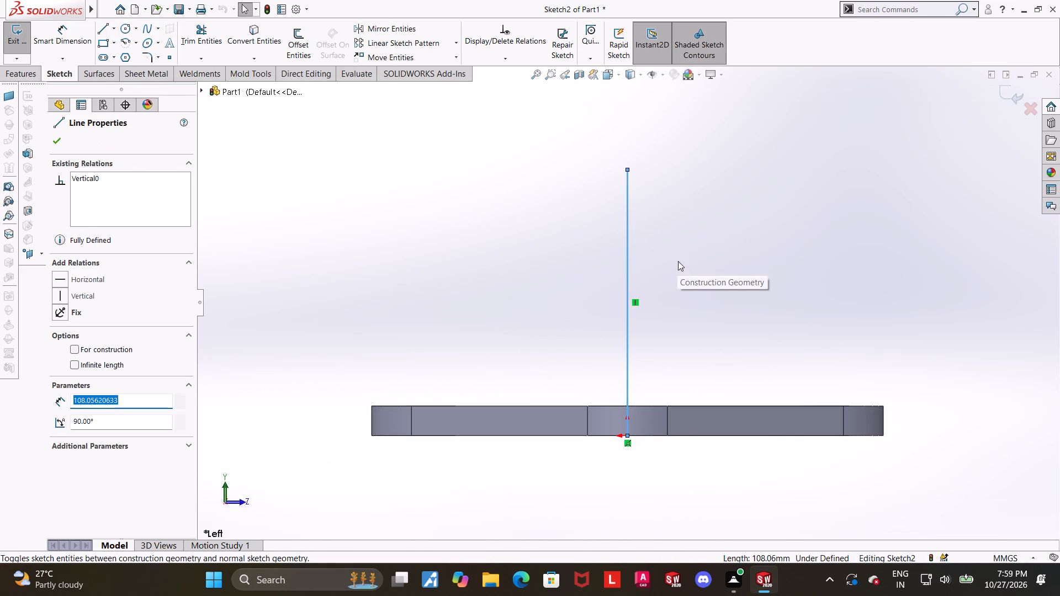
Examine the flange and the vertical construction line from several angles, and return to the Left view.
scroll(696, 322, up, 4)
scroll(884, 302, down, 1)
middle_drag(855, 308, 777, 382)
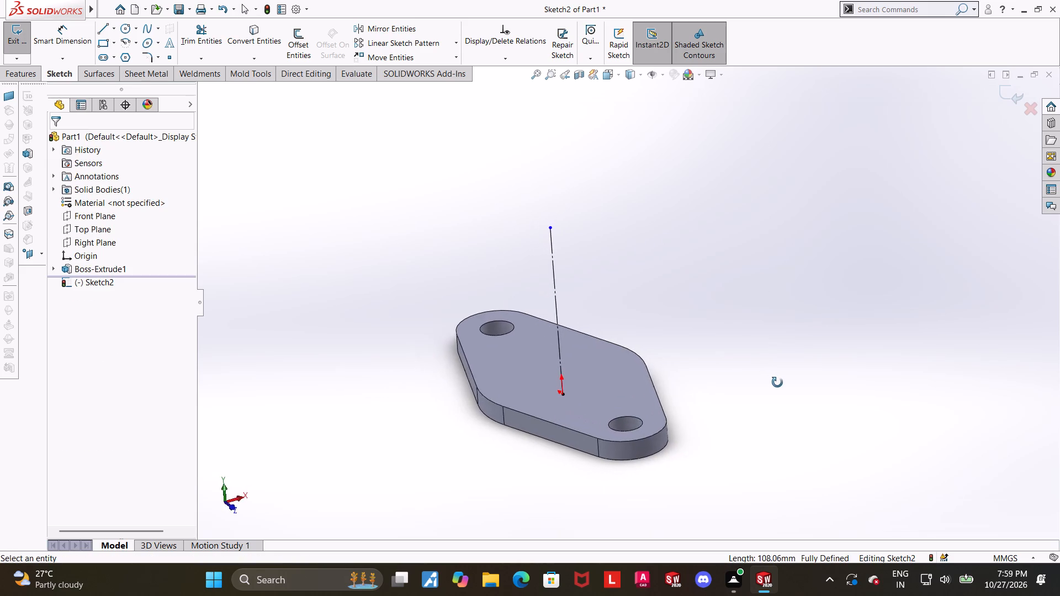
middle_drag(777, 382, 786, 368)
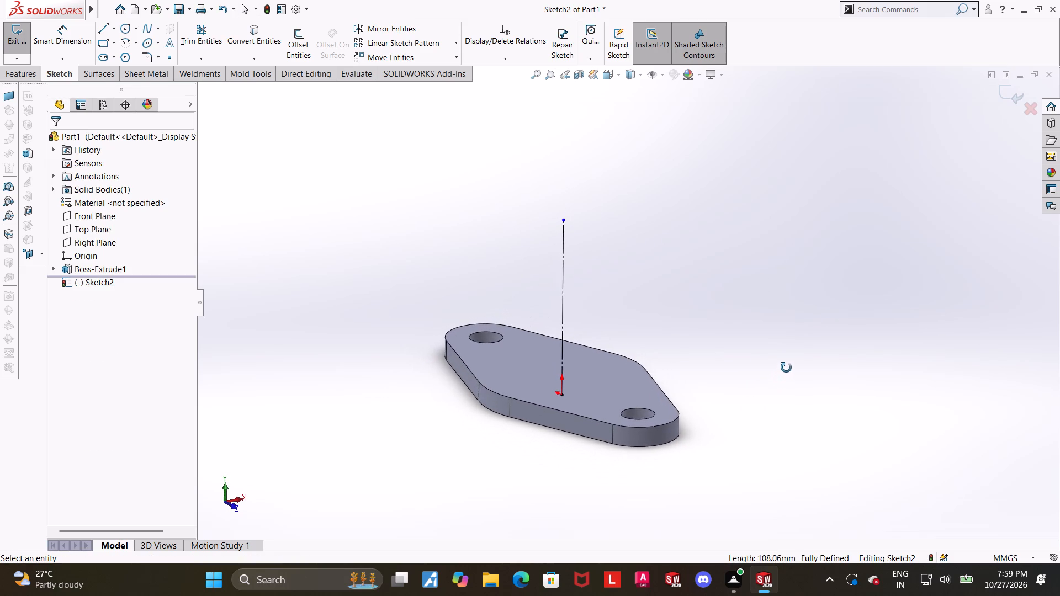
middle_drag(786, 368, 744, 379)
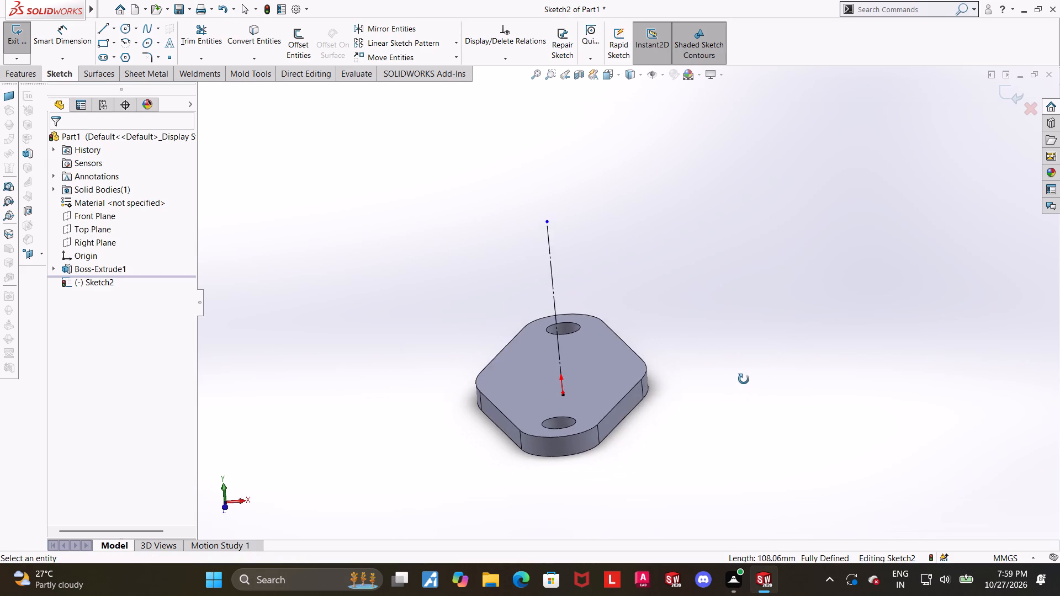
middle_drag(744, 379, 766, 370)
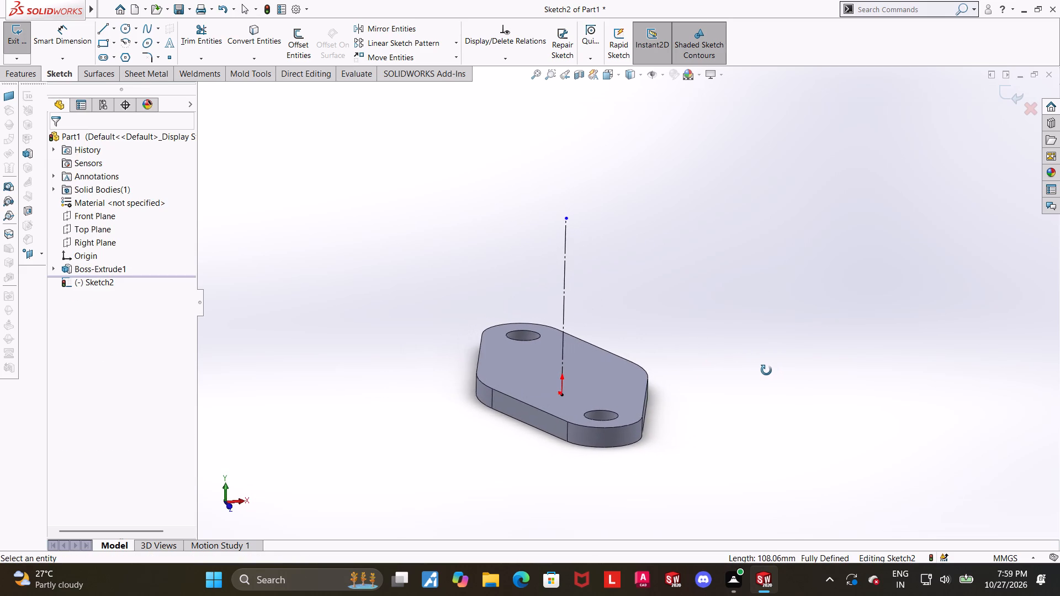
middle_drag(766, 370, 765, 370)
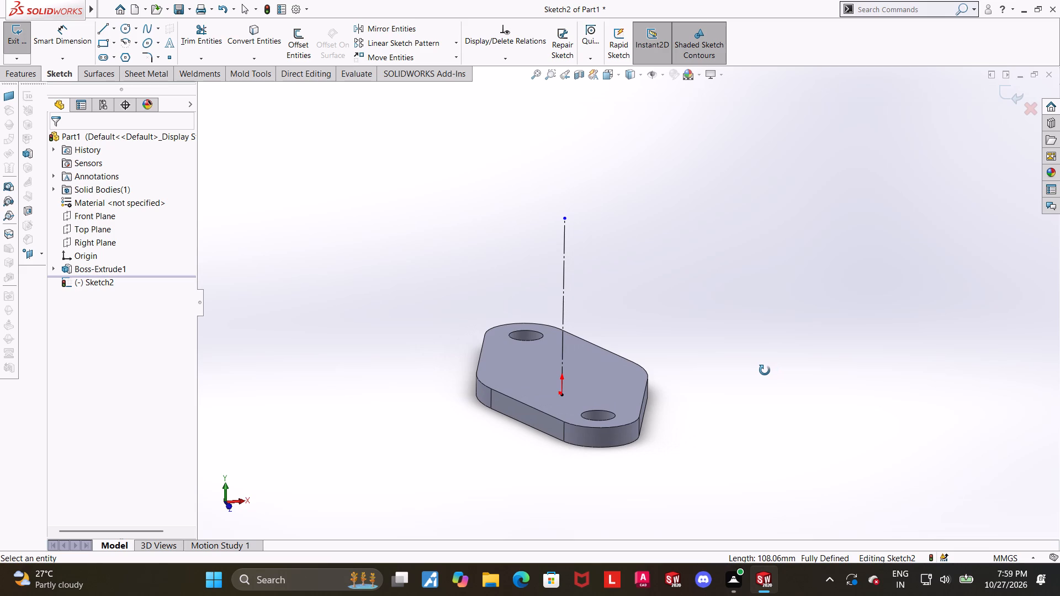
middle_drag(765, 370, 860, 349)
click(613, 76)
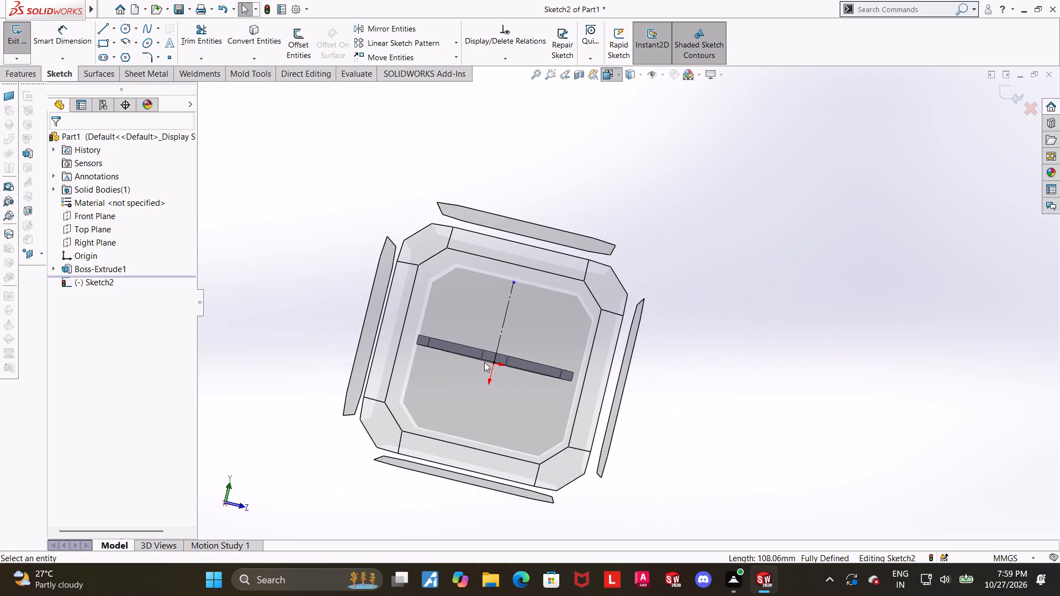
click(484, 362)
scroll(752, 333, up, 2)
scroll(796, 277, down, 1)
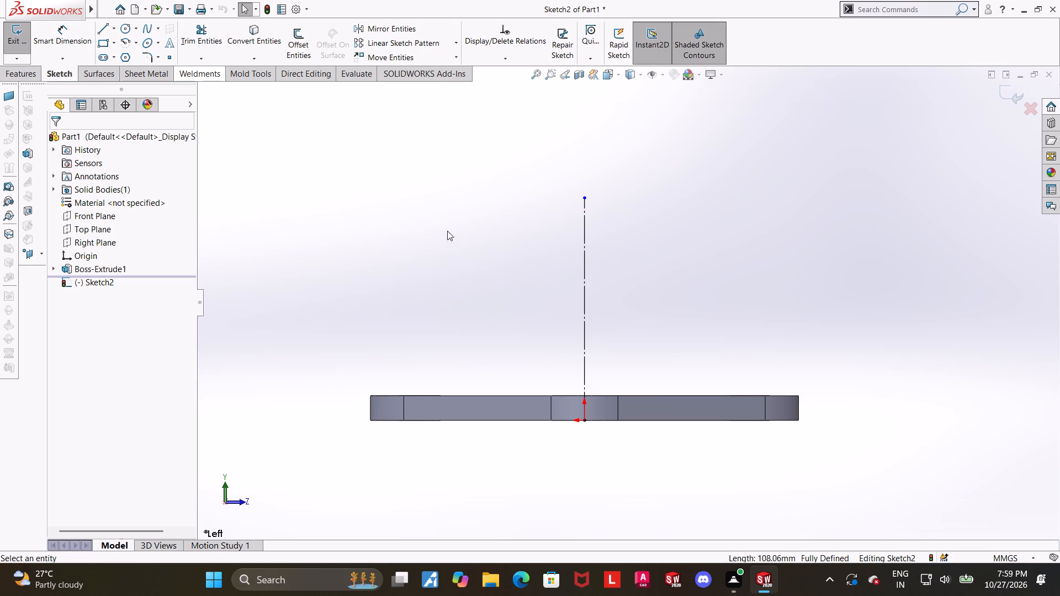
scroll(564, 268, up, 2)
scroll(686, 269, down, 2)
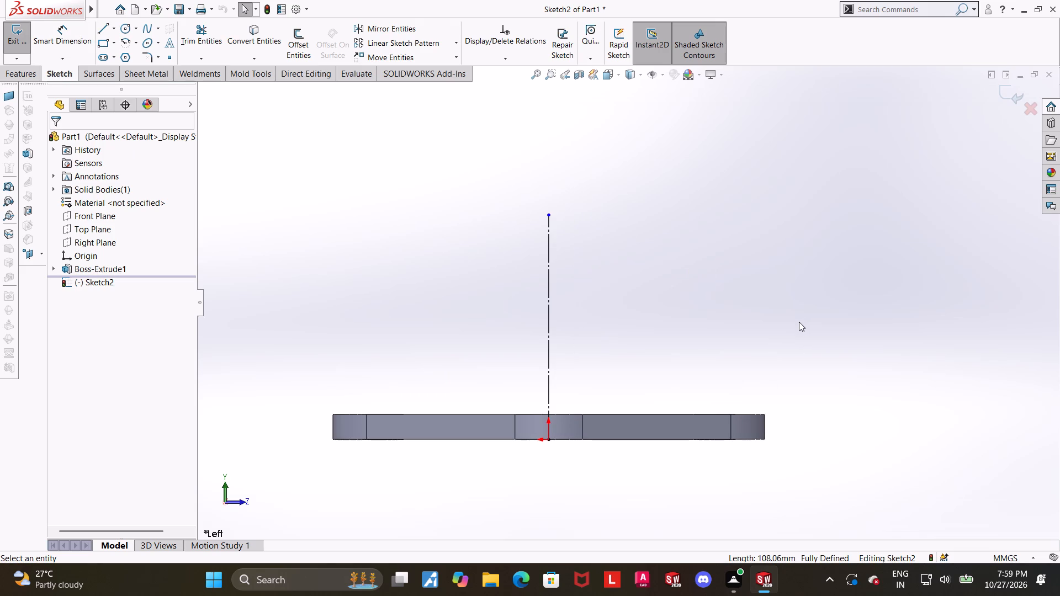
scroll(836, 330, up, 1)
scroll(881, 307, down, 1)
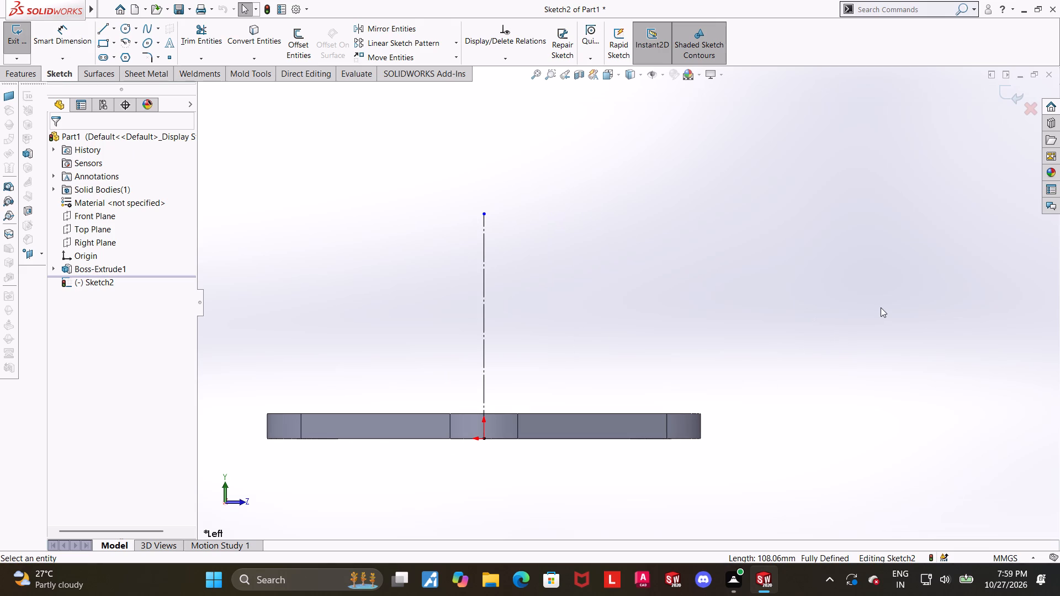
Dimension the vertical construction line from the origin to its upper endpoint as 30 mm.
click(51, 45)
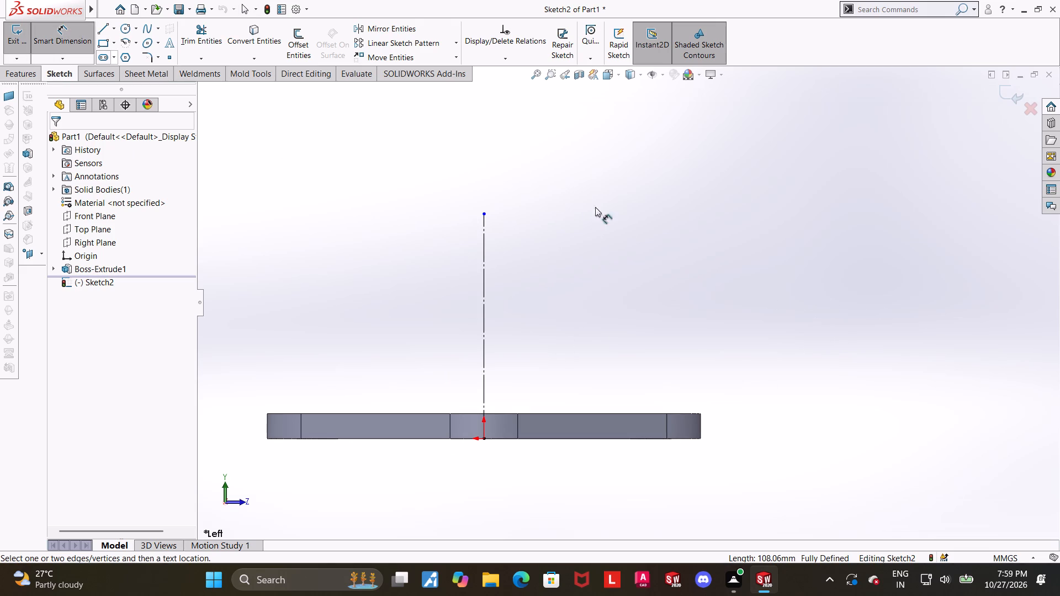
click(487, 216)
click(483, 437)
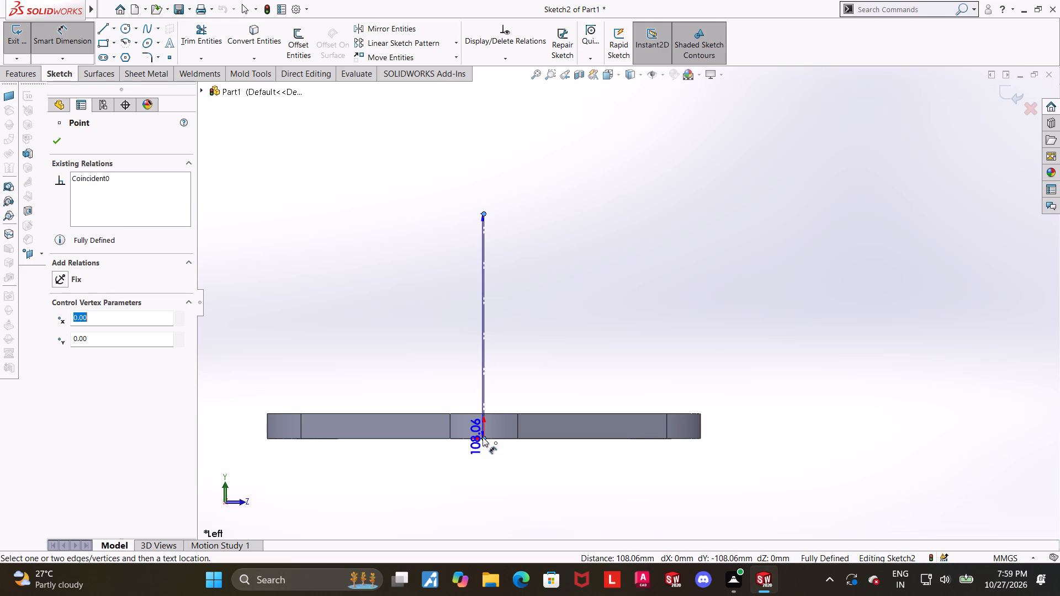
click(830, 382)
text(30)
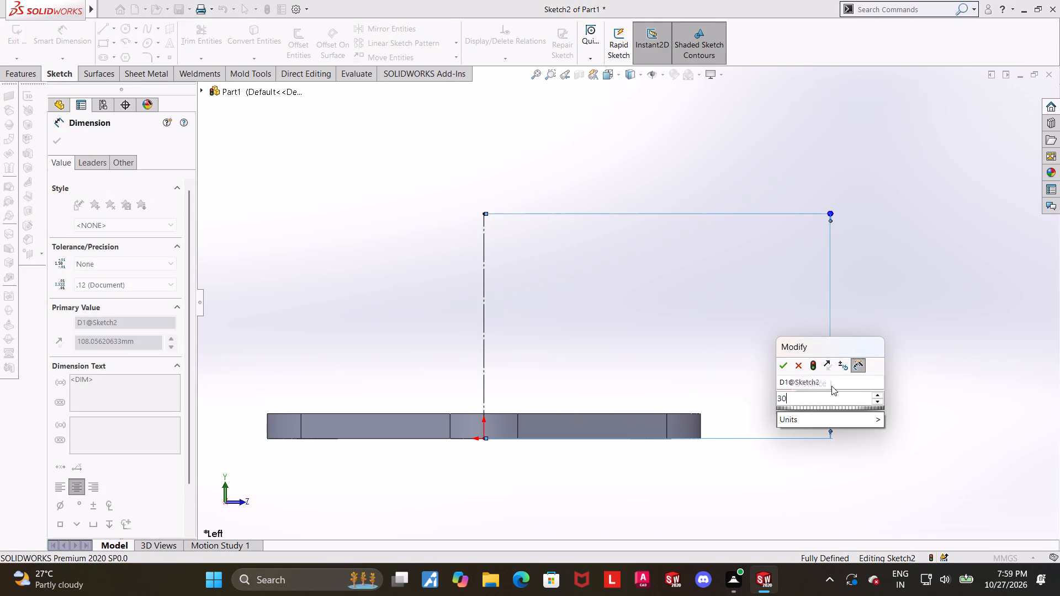
key(Return)
key(Escape)
click(688, 485)
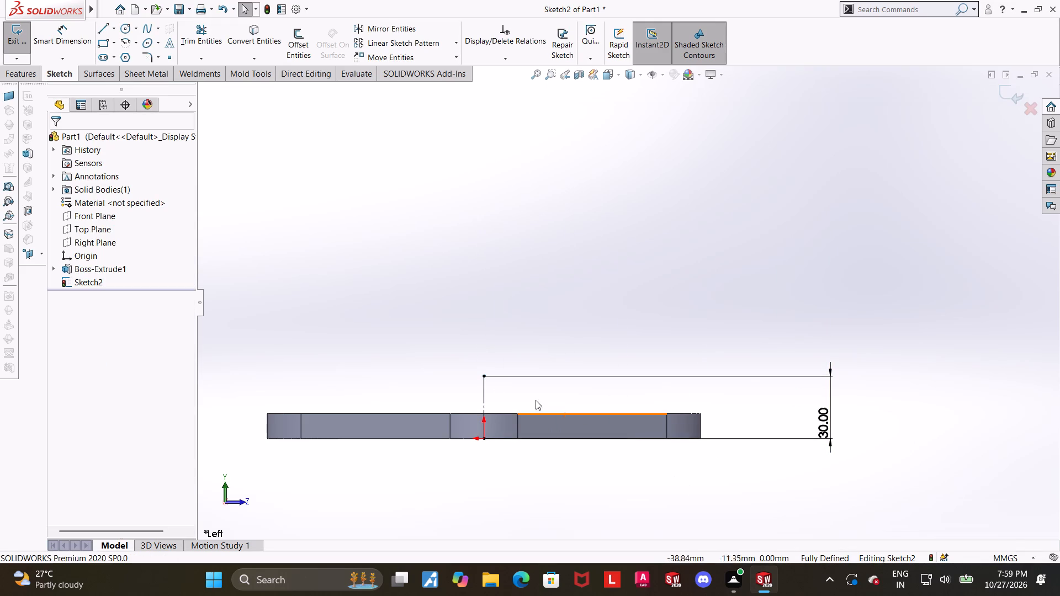
Convert the vertical construction line above the origin back to regular sketch geometry.
click(483, 385)
click(532, 353)
click(793, 332)
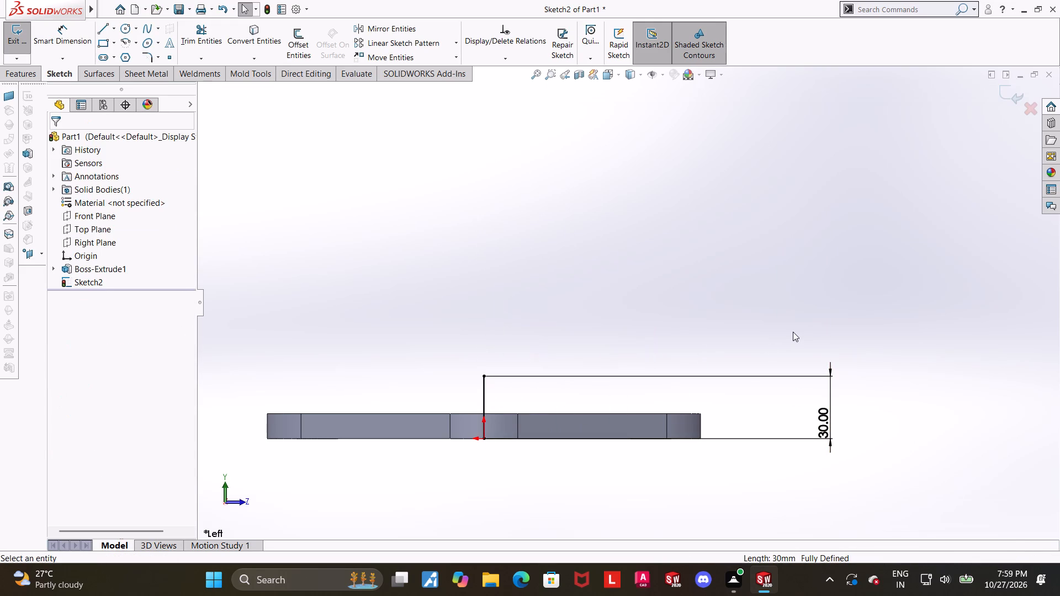
Sketch a slanted line about 134.5 mm long, rising toward +Z from beside the vertical line's upper endpoint.
scroll(936, 328, up, 1)
scroll(829, 353, down, 1)
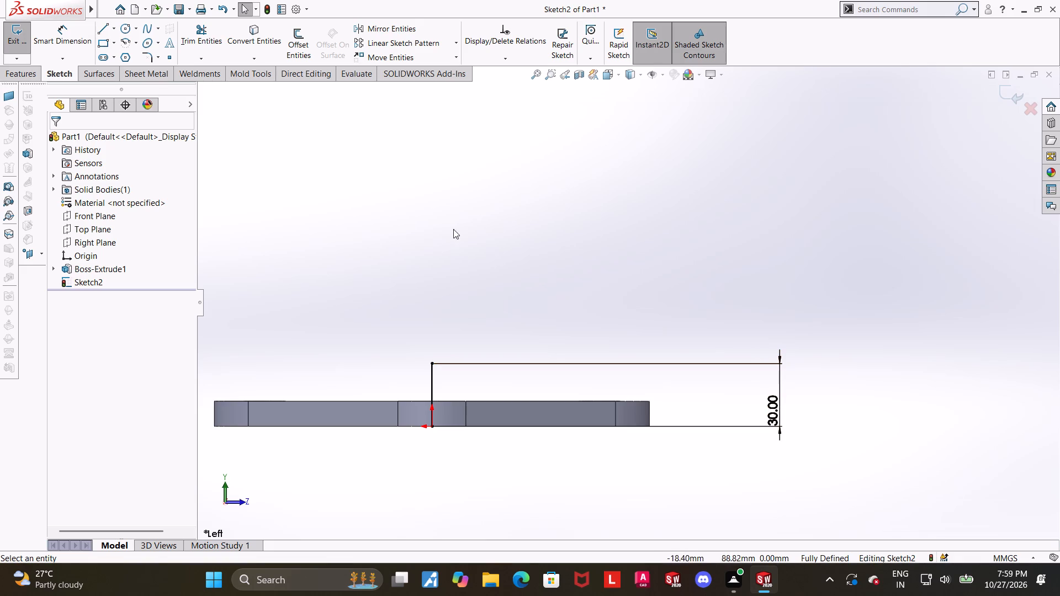
click(104, 29)
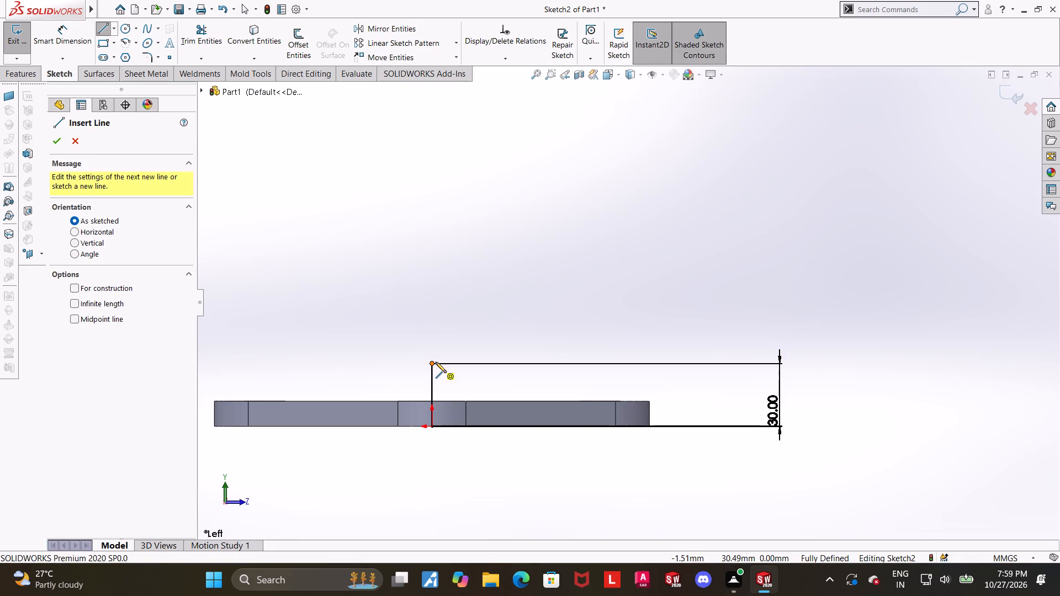
click(436, 362)
click(666, 202)
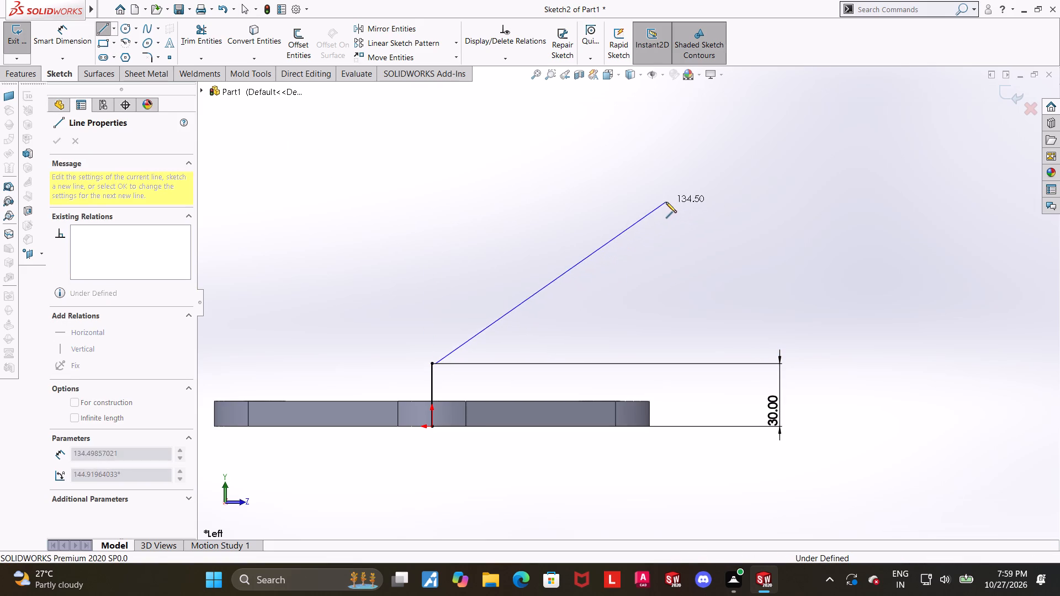
key(Escape)
Dimension the angle between the slanted line and the flange's top edge as 56°.
click(73, 49)
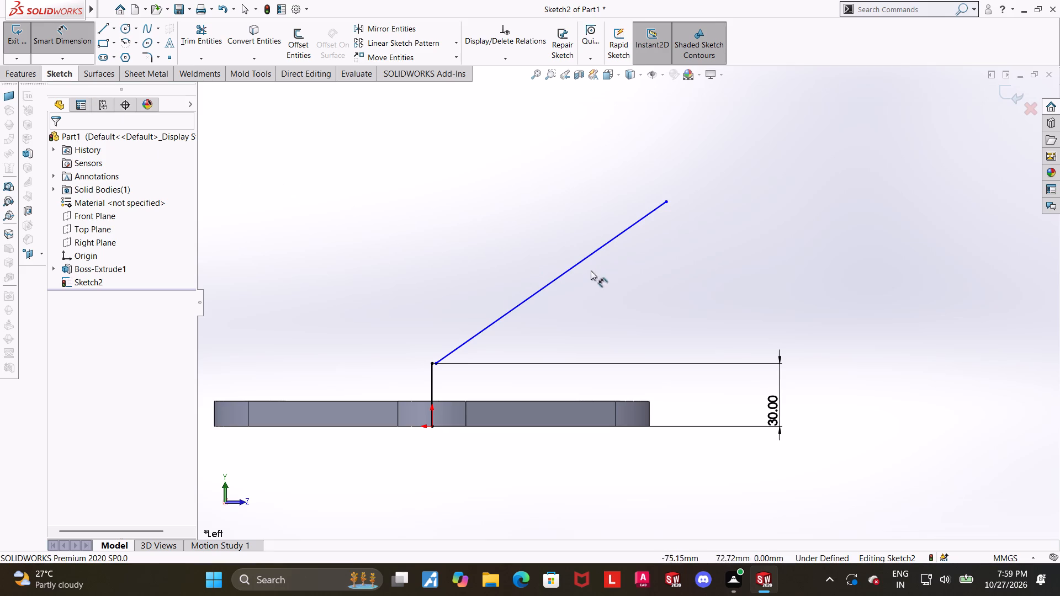
click(568, 272)
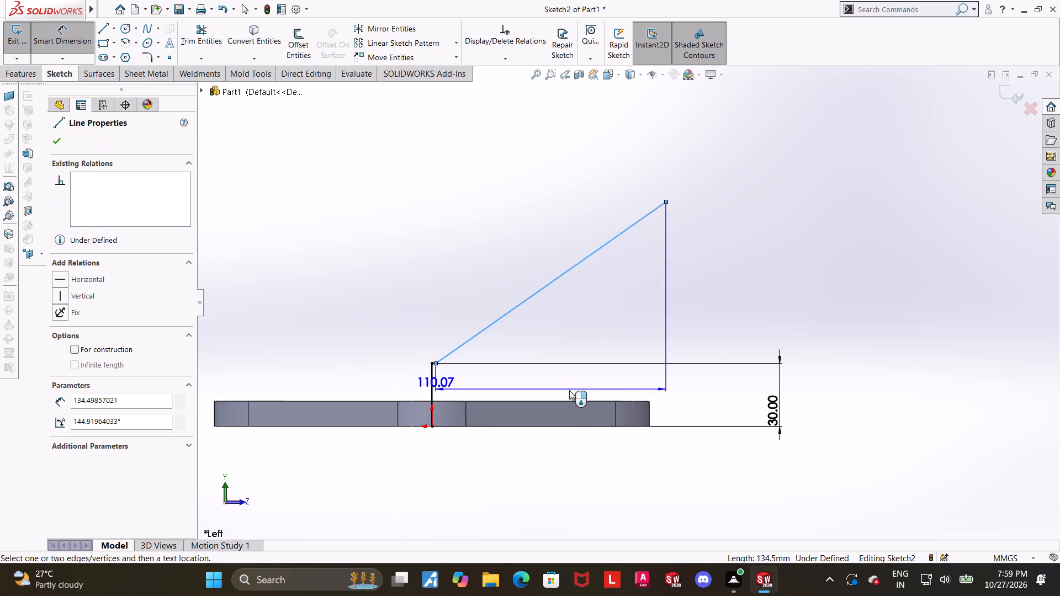
click(571, 401)
click(644, 352)
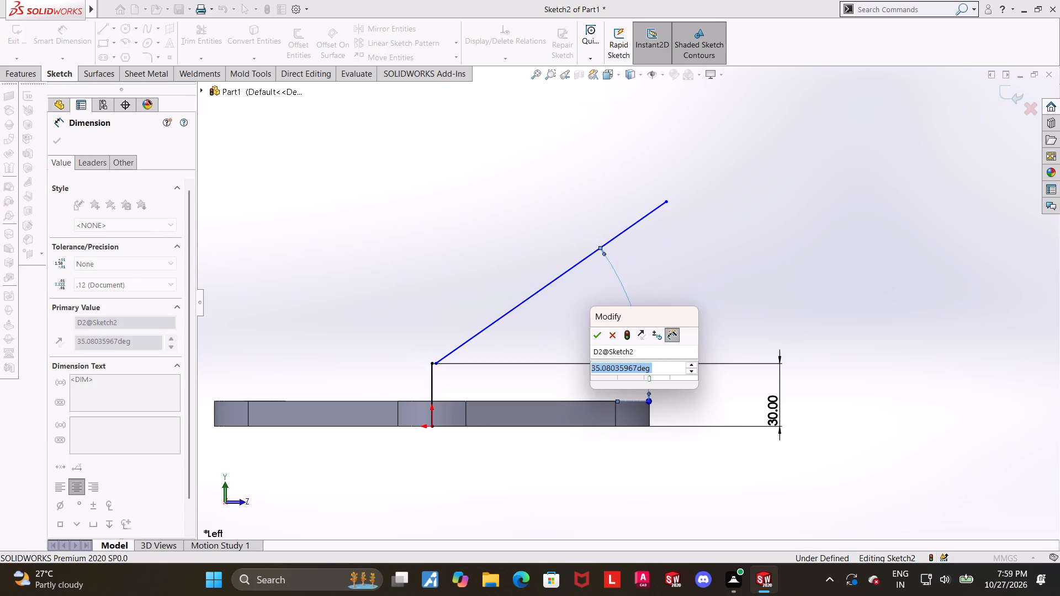
text(56)
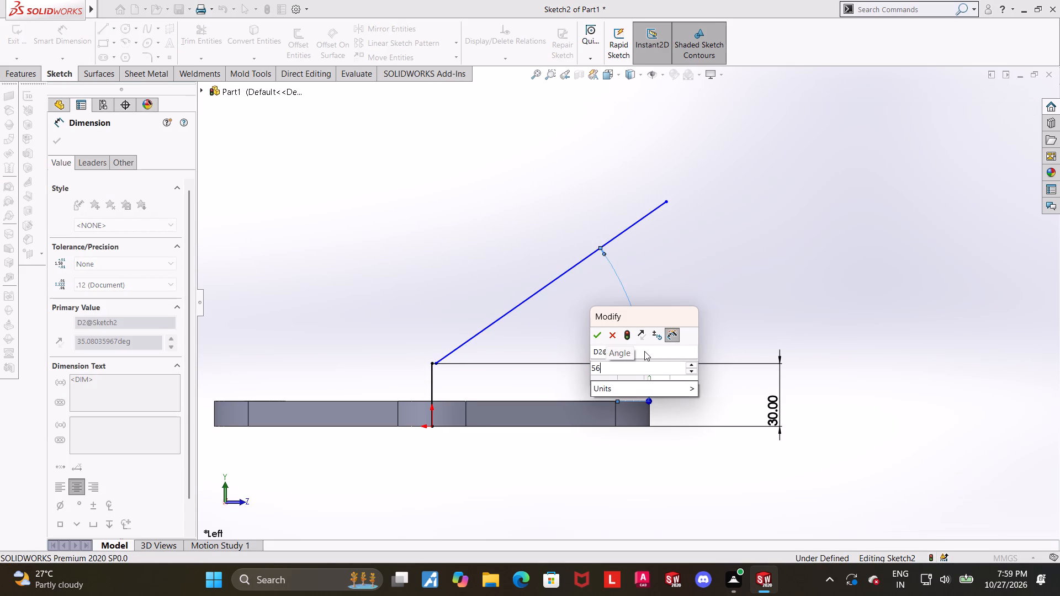
key(Return)
key(Escape)
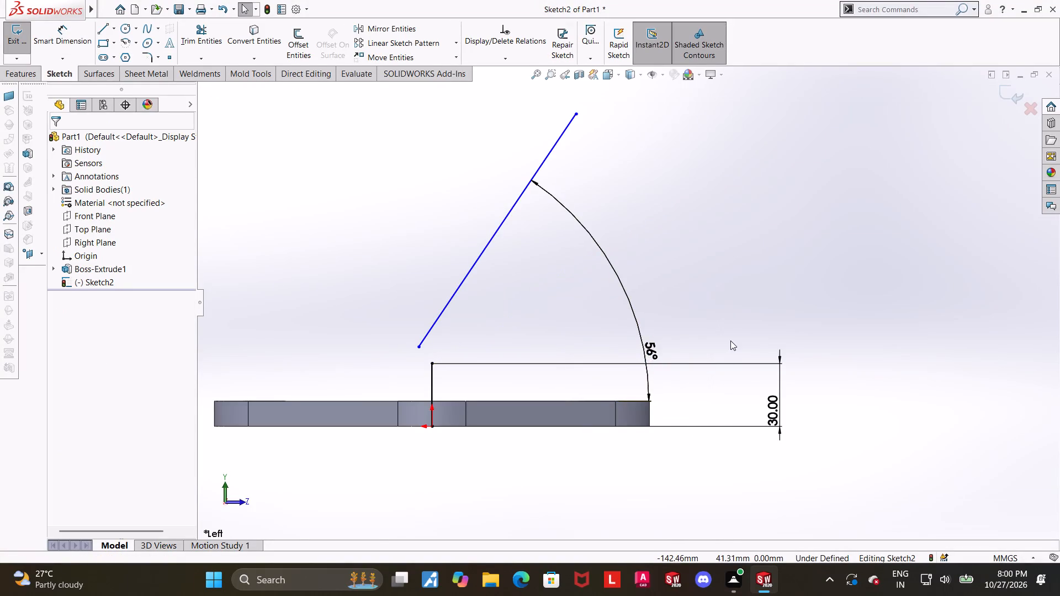
Merge the slanted line's lower endpoint with the vertical line's upper endpoint.
scroll(732, 340, up, 2)
click(660, 422)
scroll(489, 309, down, 1)
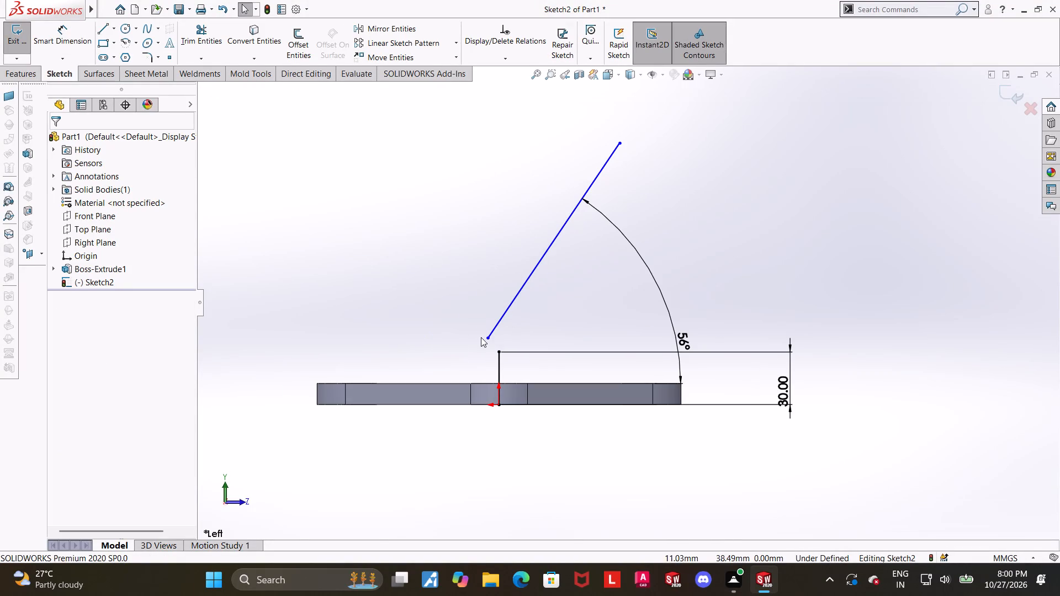
click(485, 337)
ctrl+click(499, 354)
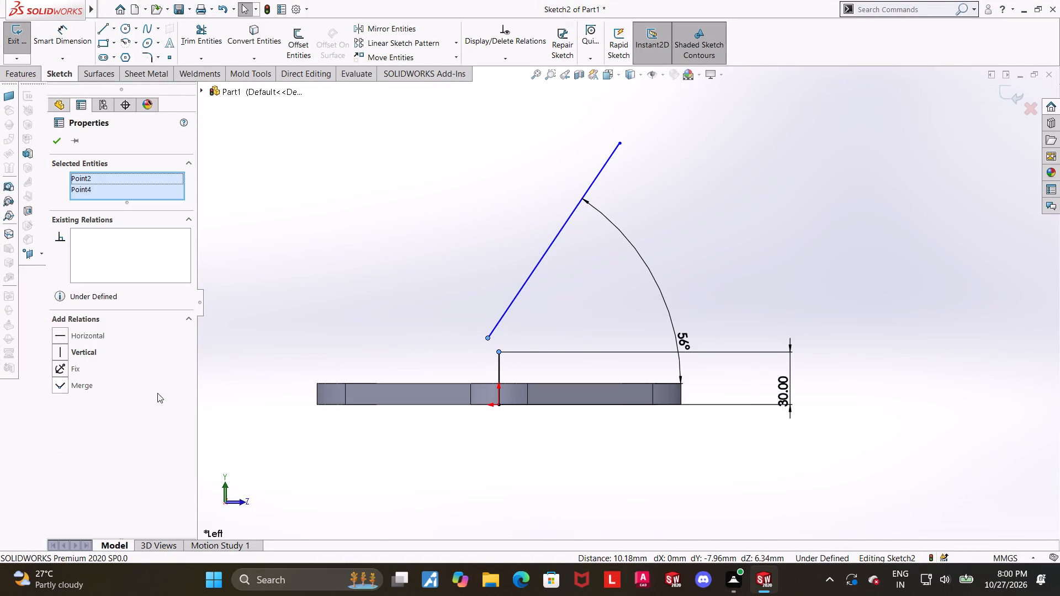
click(60, 382)
click(193, 407)
scroll(640, 413, up, 1)
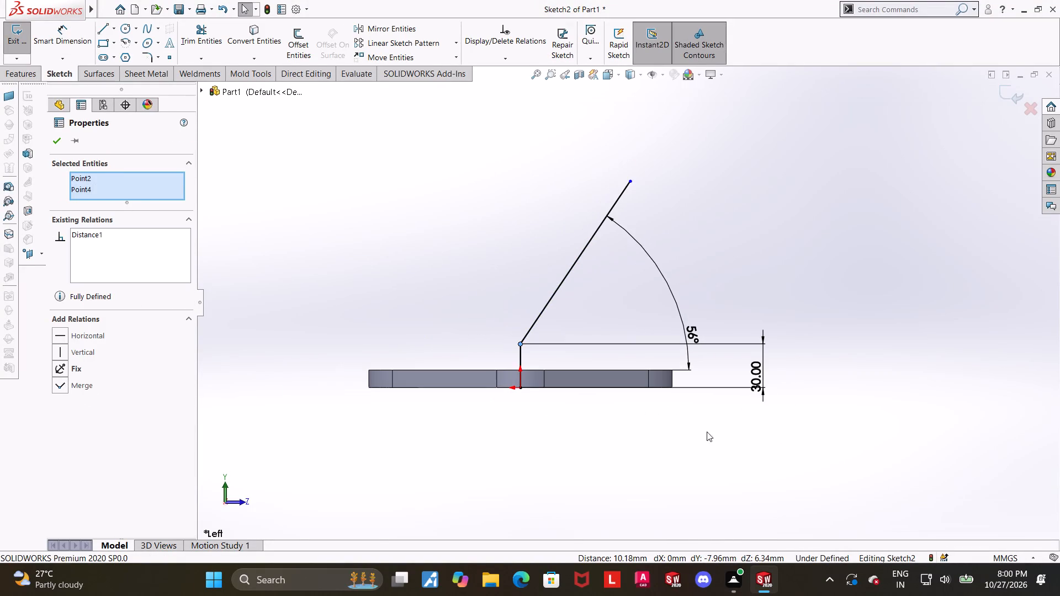
click(708, 432)
Apply a 76 mm sketch fillet to the corner between the vertical and slanted lines.
scroll(642, 354, down, 2)
scroll(624, 309, up, 2)
scroll(682, 238, down, 2)
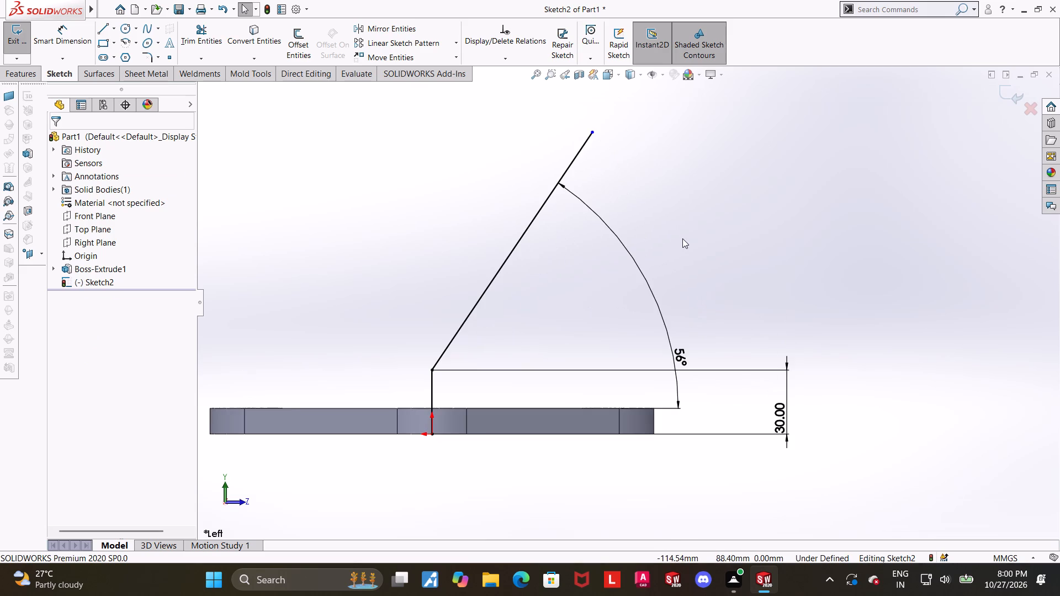
scroll(764, 231, up, 1)
scroll(763, 236, down, 1)
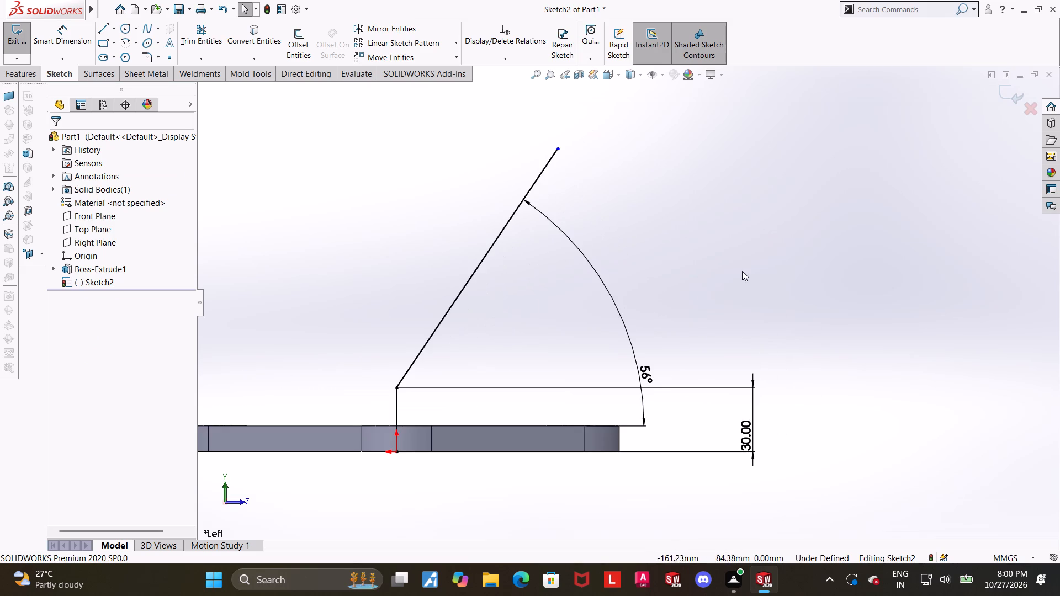
click(143, 57)
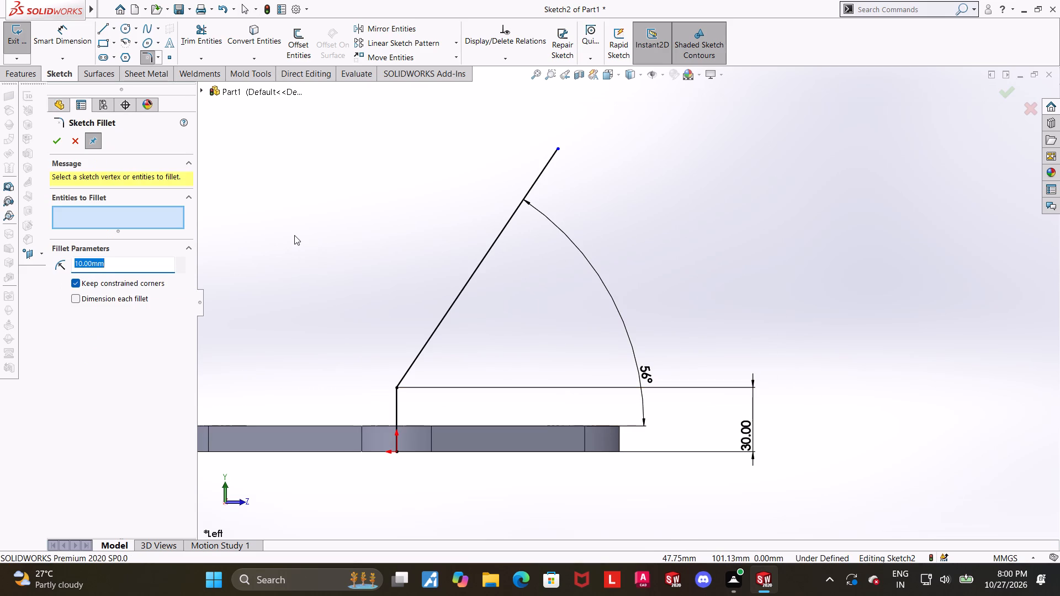
text(76)
key(Return)
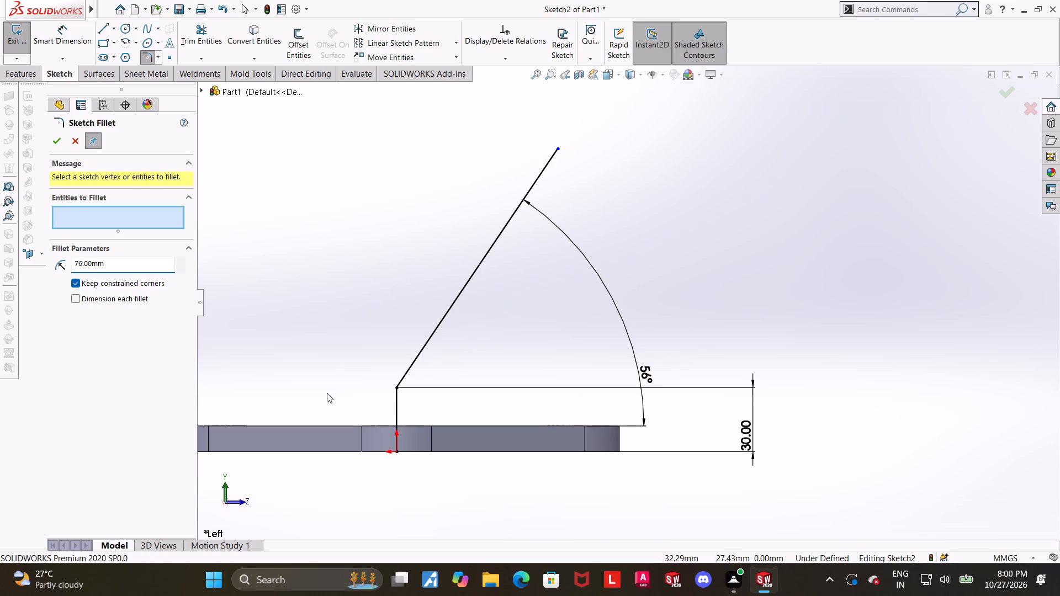
click(399, 386)
click(55, 141)
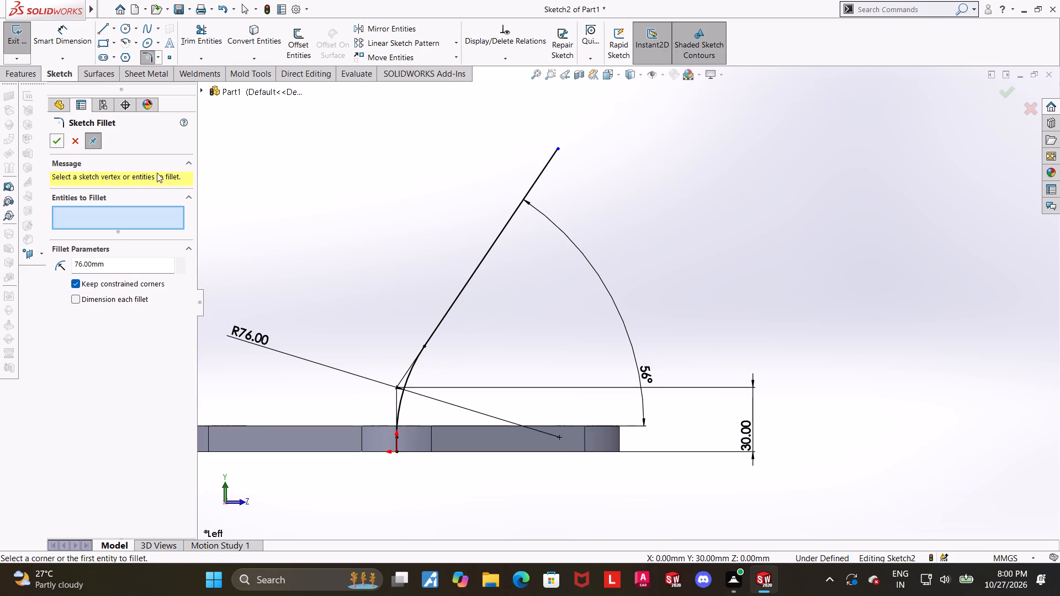
click(719, 227)
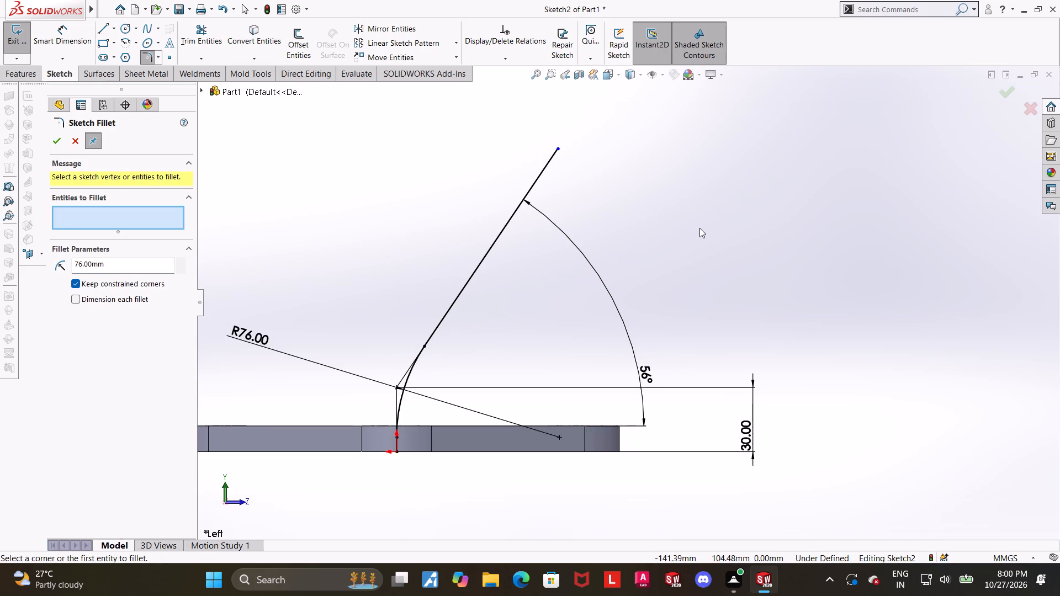
scroll(697, 228, down, 1)
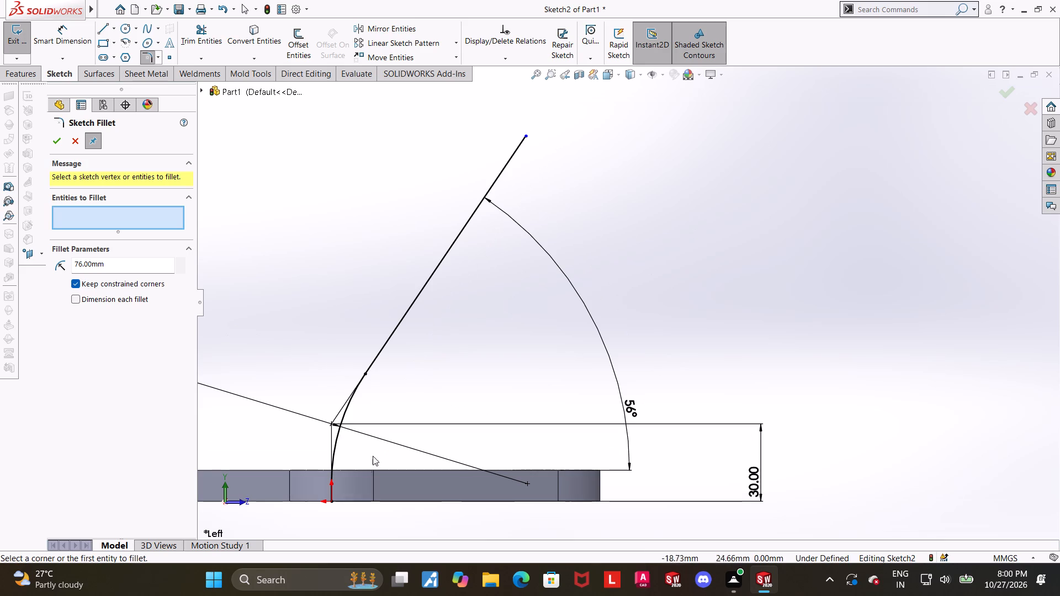
scroll(350, 447, down, 3)
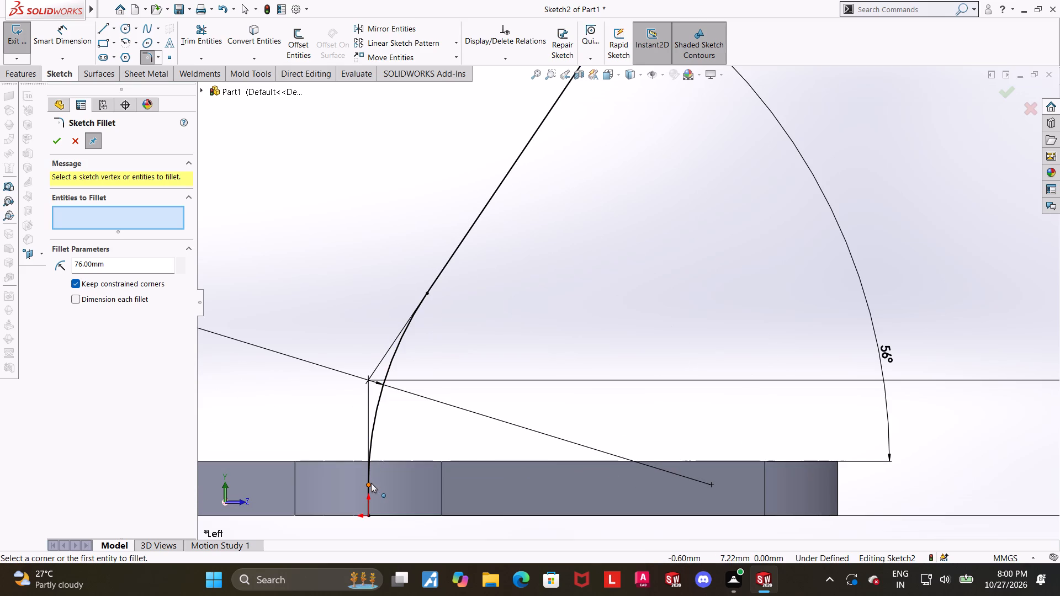
key(Escape)
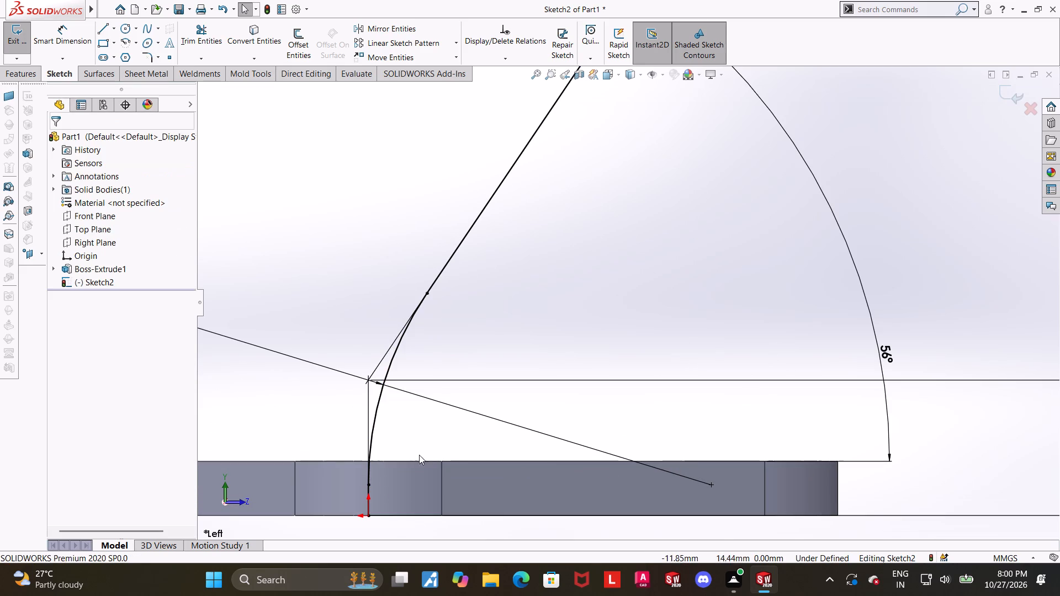
scroll(450, 437, up, 3)
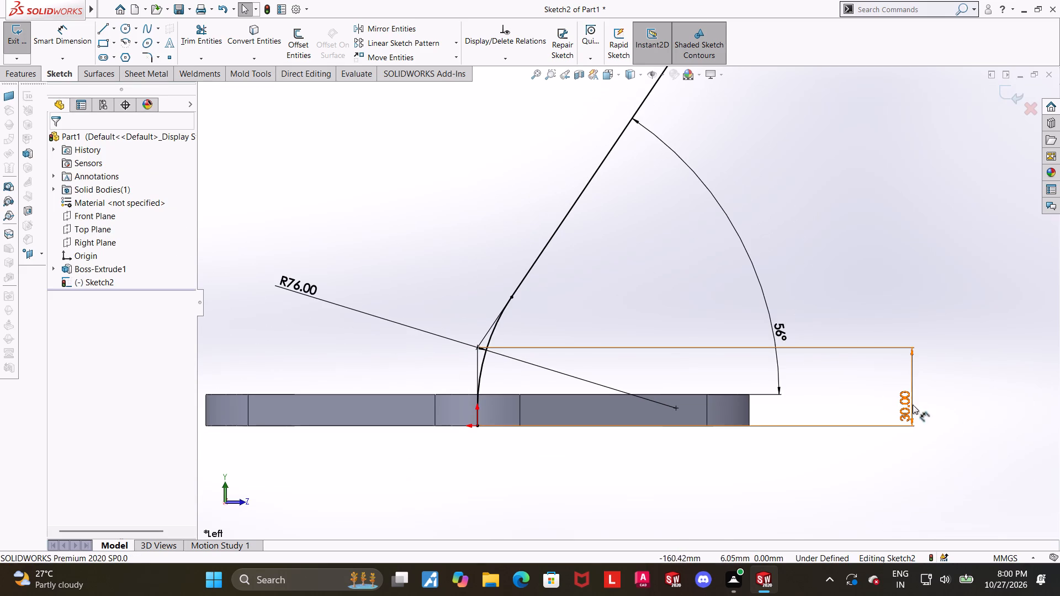
Delete the 30 mm vertical dimension between the fillet's virtual corner and the flange's bottom edge.
right_click(916, 403)
key(Escape)
right_click(904, 403)
click(909, 434)
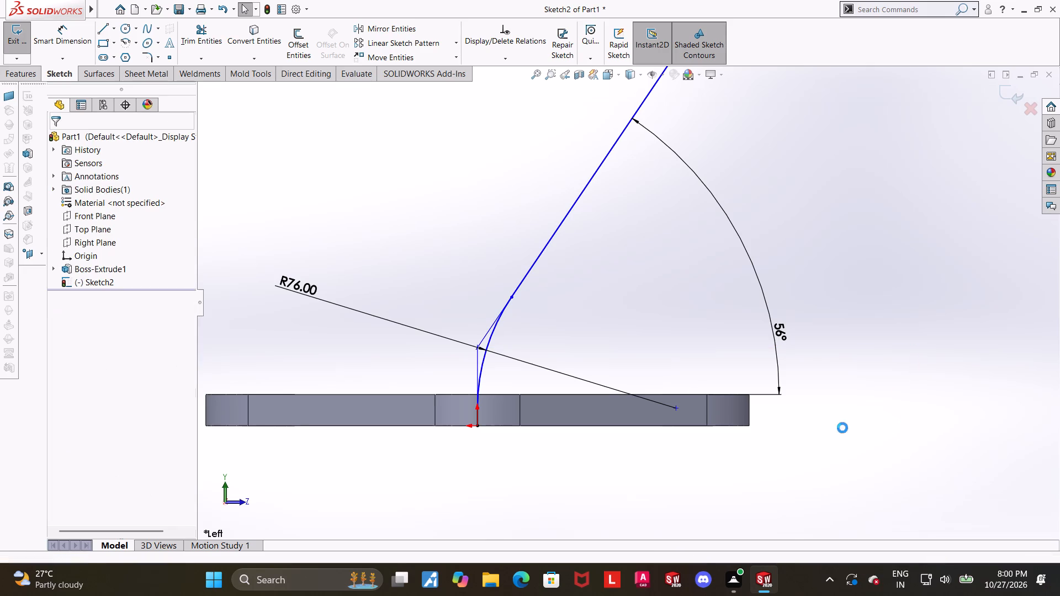
Dimension the vertical line's length below the fillet arc as 30 mm.
click(79, 48)
scroll(507, 370, down, 4)
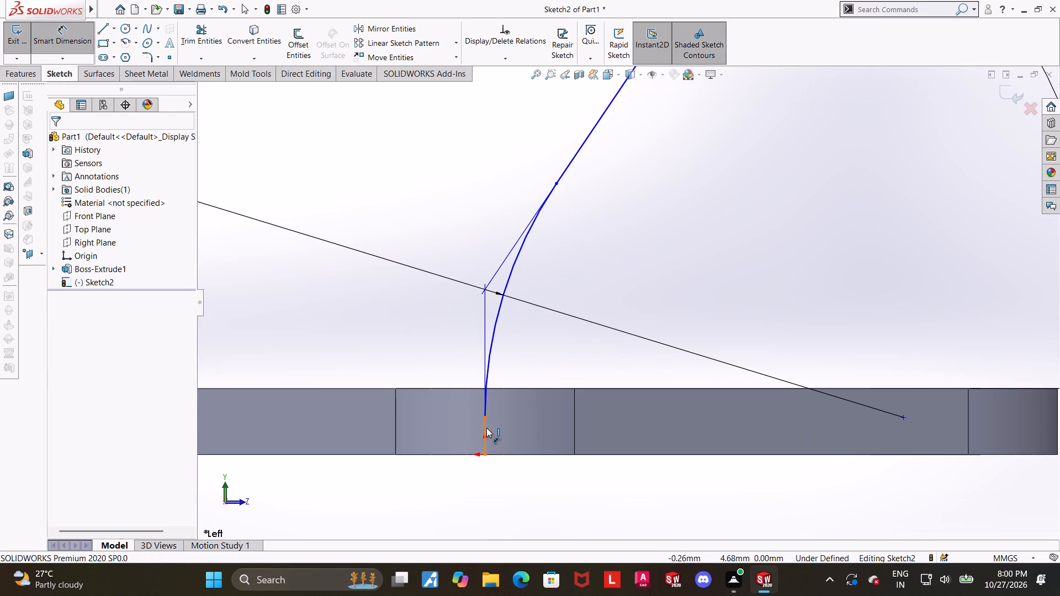
click(486, 428)
scroll(563, 439, up, 4)
click(928, 389)
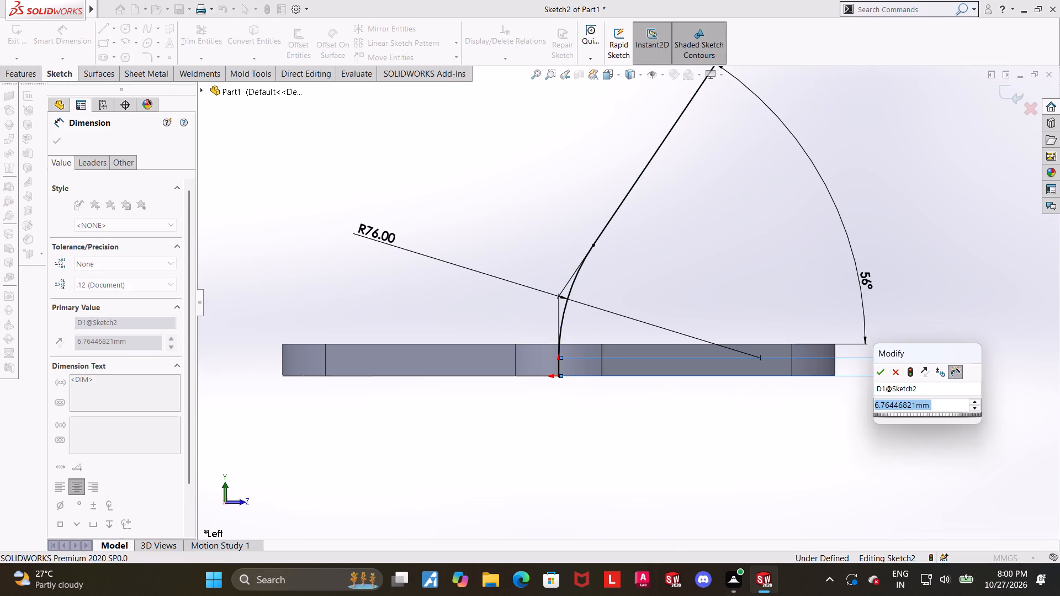
text(30)
key(Return)
key(Escape)
Dimension the slanted line's upper endpoint 132 mm above the flange's bottom edge and exit the path sketch.
scroll(914, 393, up, 2)
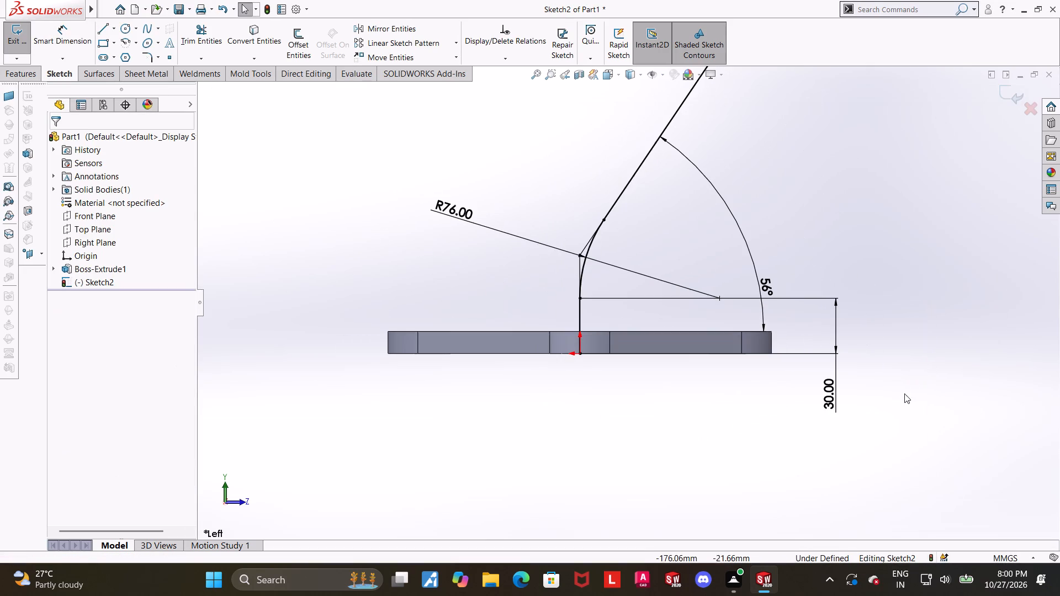
scroll(808, 259, down, 1)
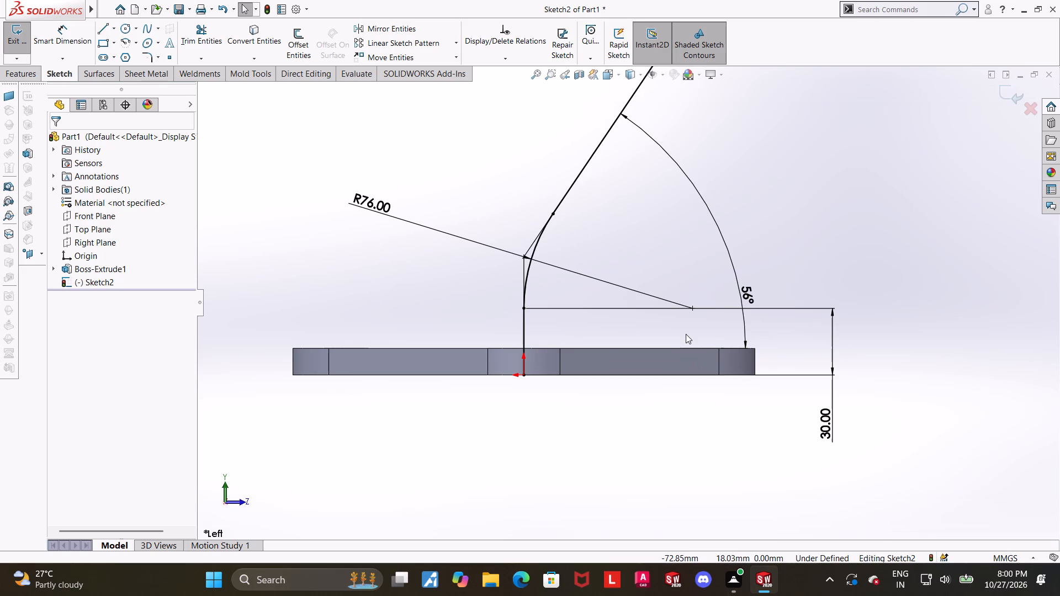
scroll(683, 325, up, 1)
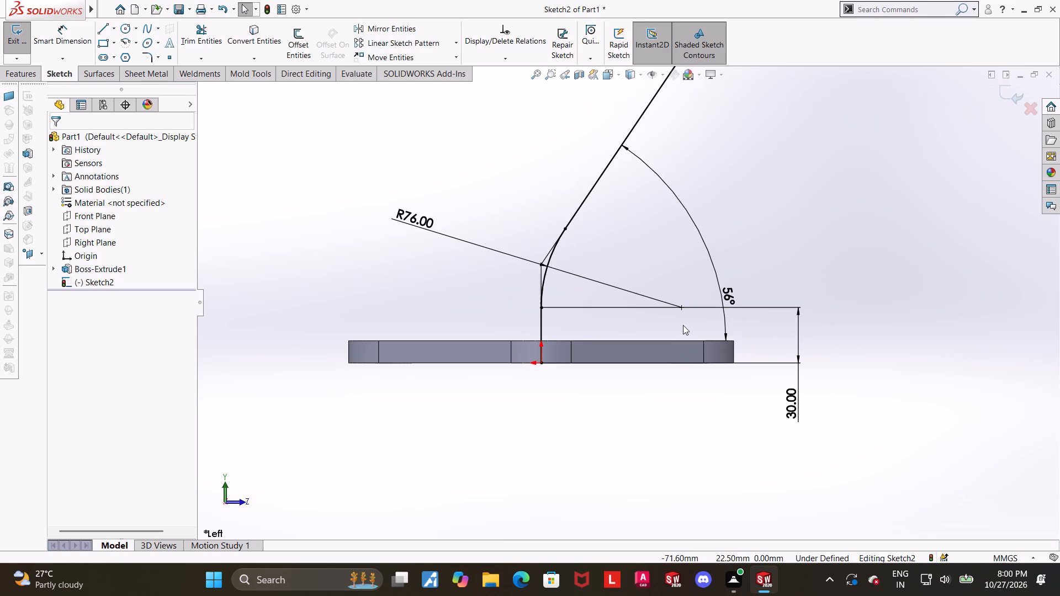
scroll(694, 298, up, 3)
scroll(749, 201, down, 2)
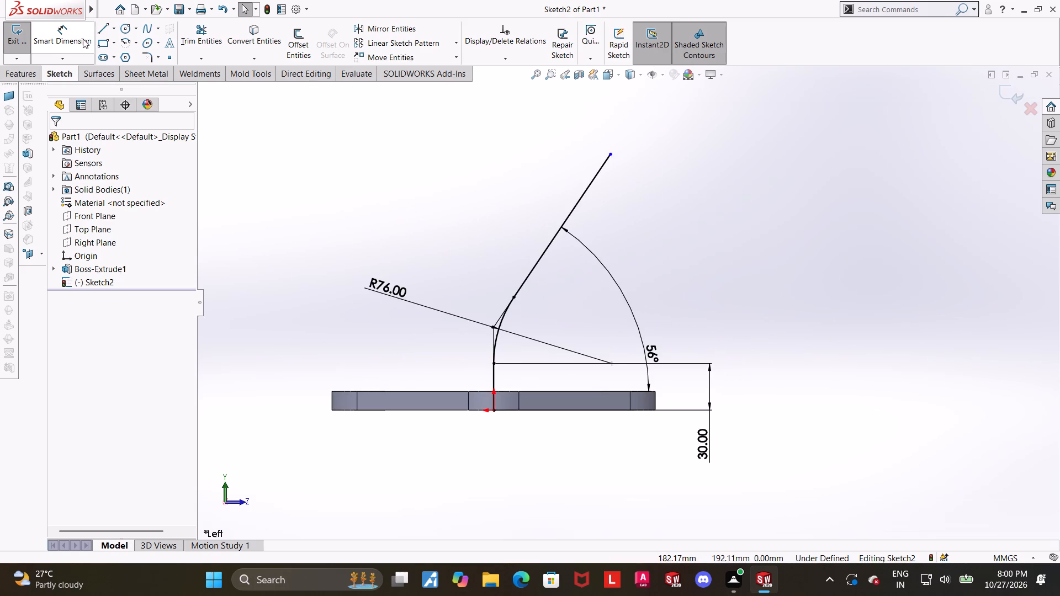
click(81, 38)
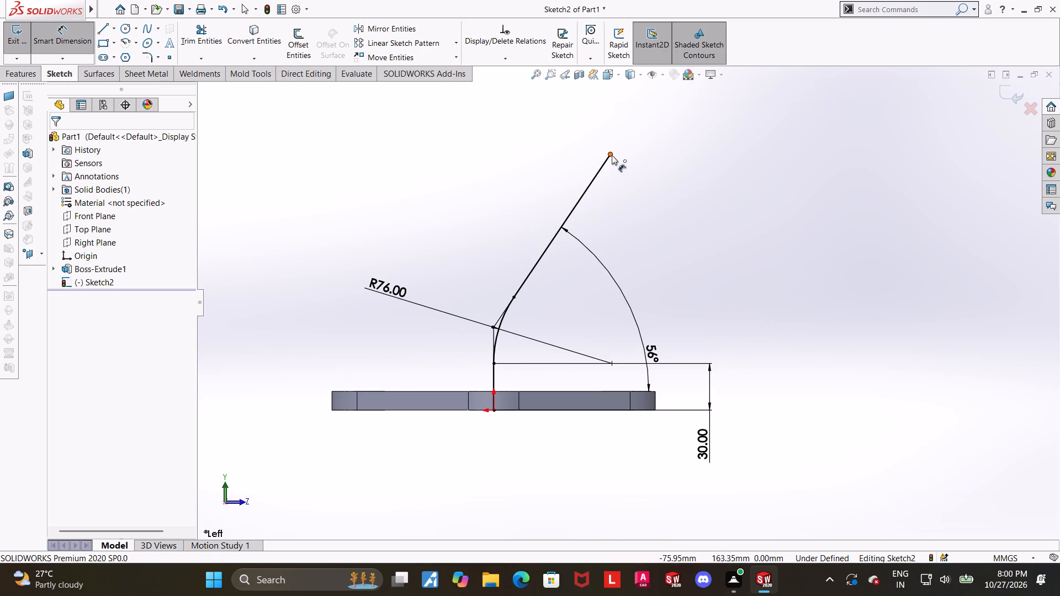
click(612, 155)
click(608, 409)
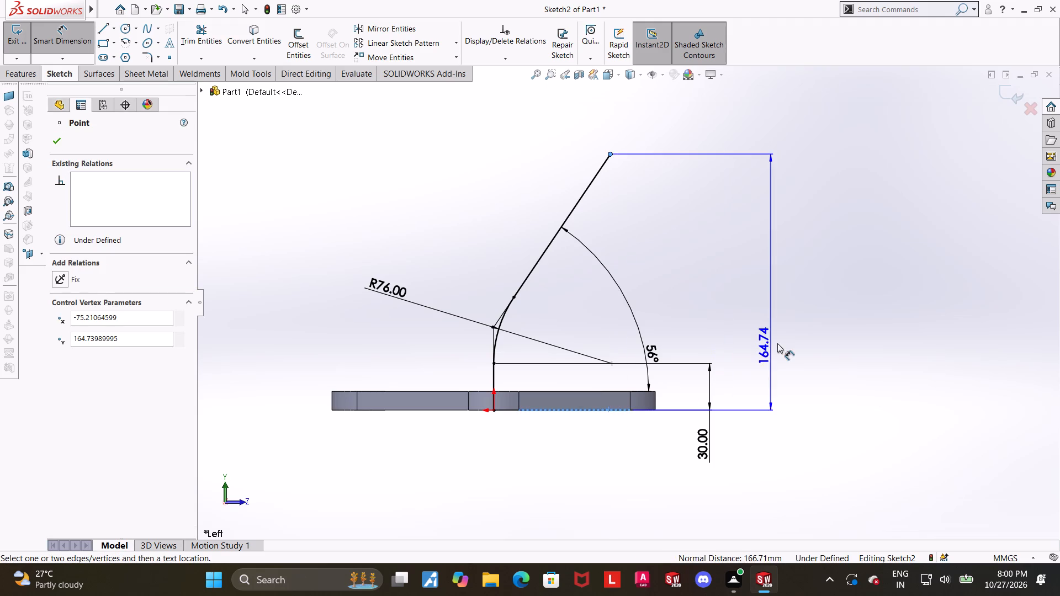
click(780, 343)
text(132)
key(Return)
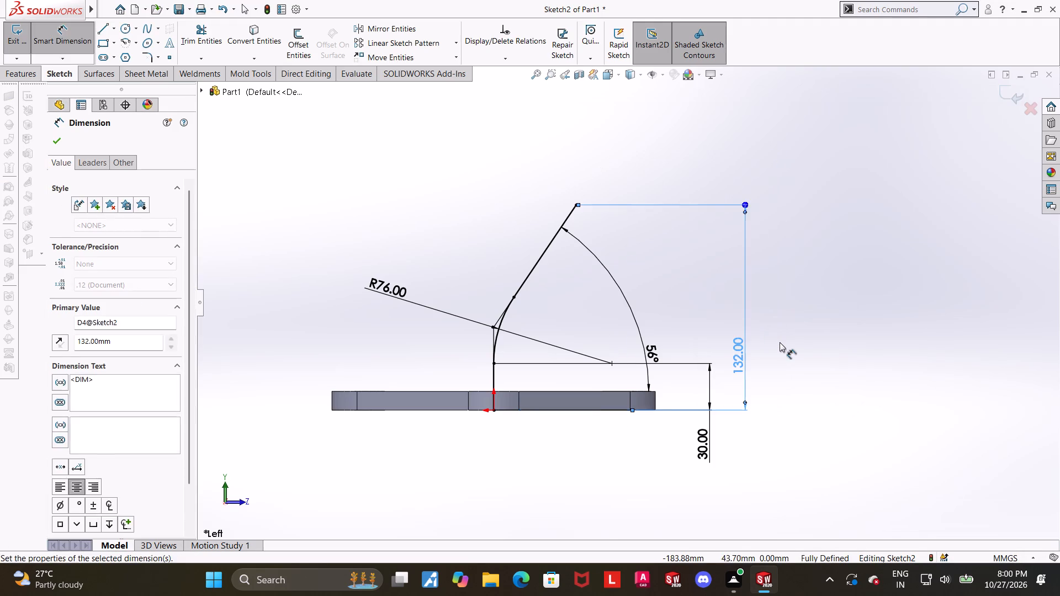
key(Escape)
scroll(522, 185, up, 1)
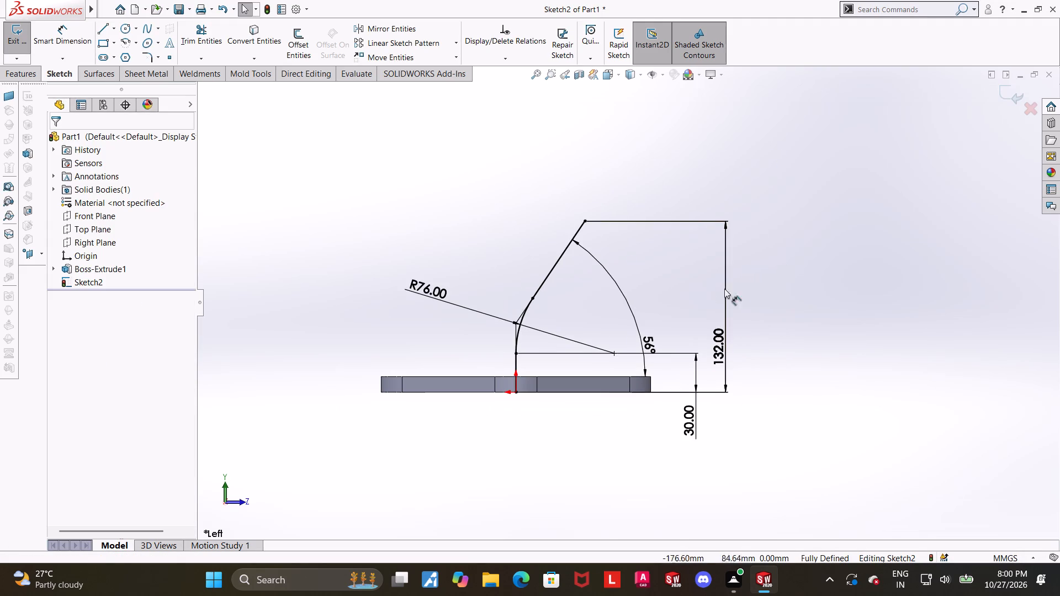
scroll(670, 314, down, 1)
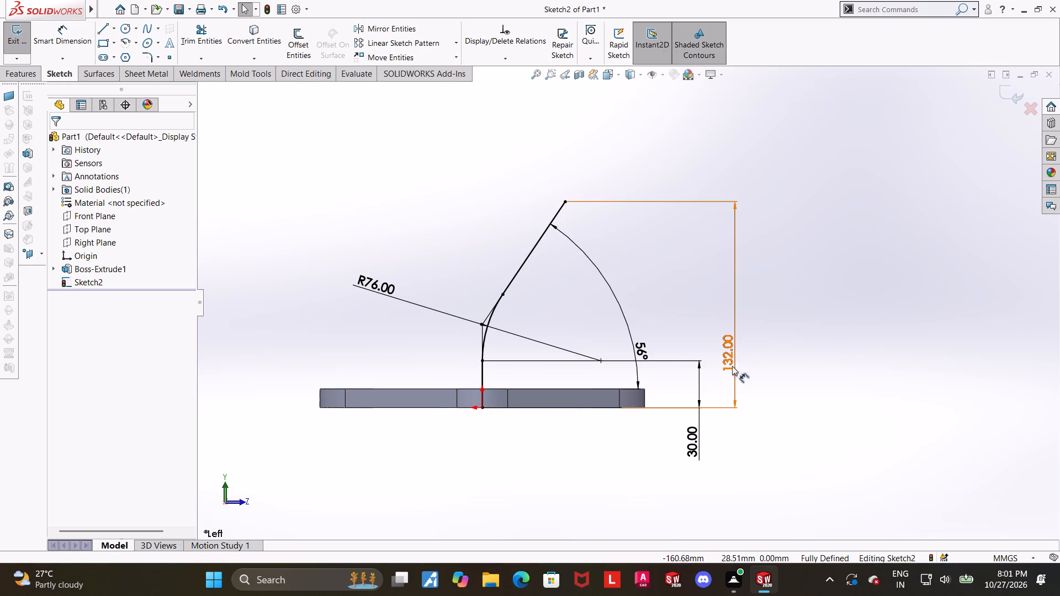
scroll(509, 311, down, 2)
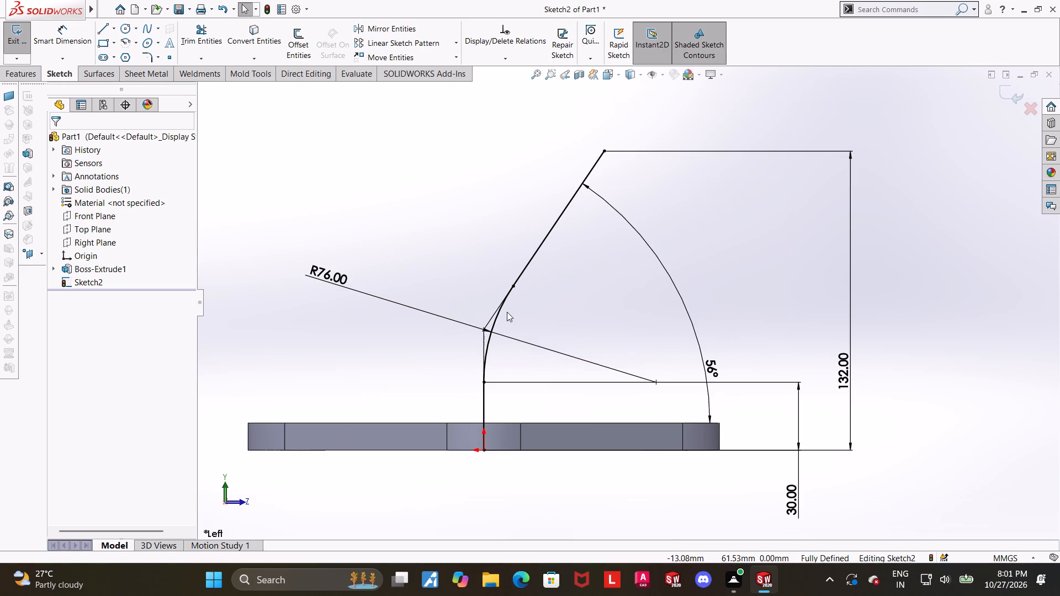
scroll(586, 397, up, 1)
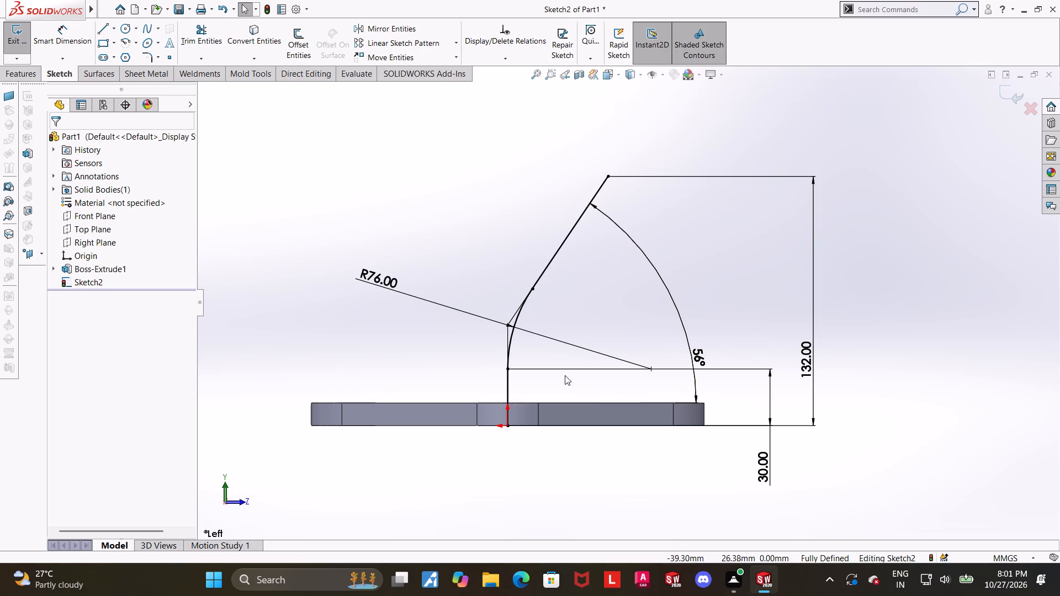
scroll(717, 358, up, 3)
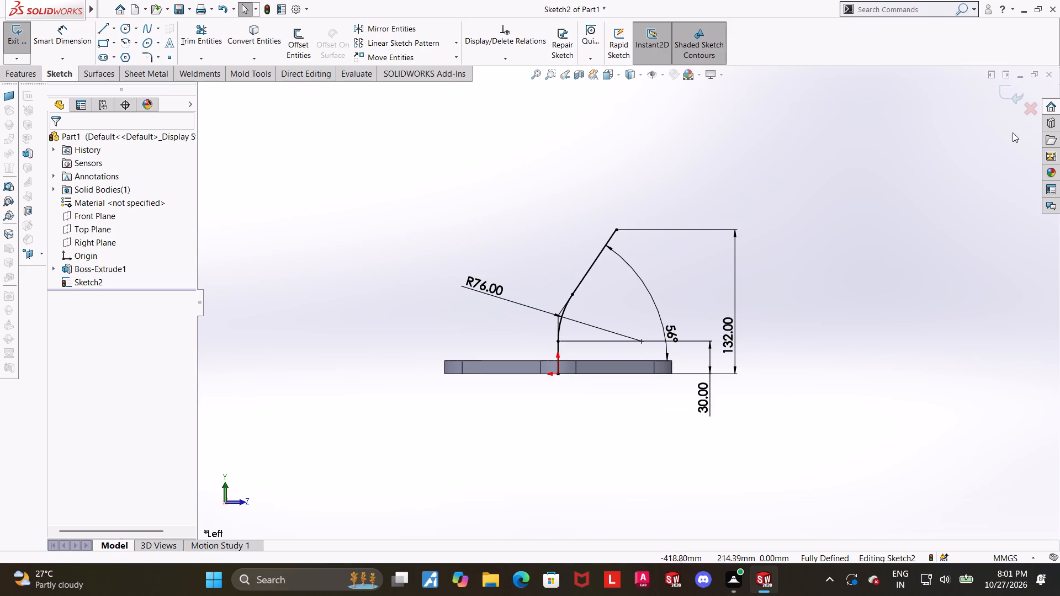
click(1008, 92)
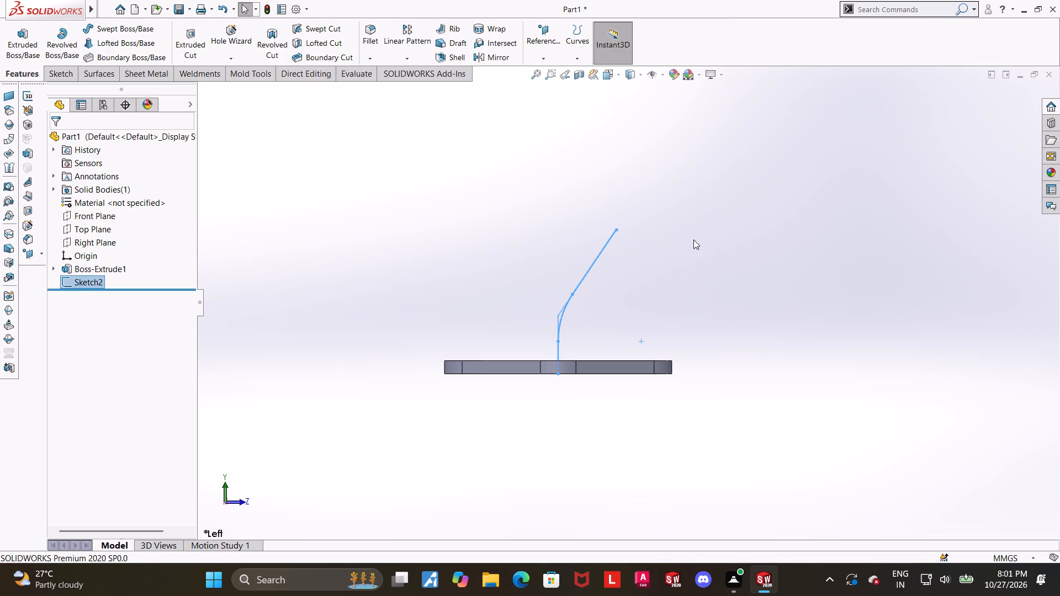
Create a swept boss along the bent path Sketch2 using a circular profile with a 65 mm diameter.
scroll(617, 272, down, 3)
click(744, 338)
middle_drag(729, 355, 712, 403)
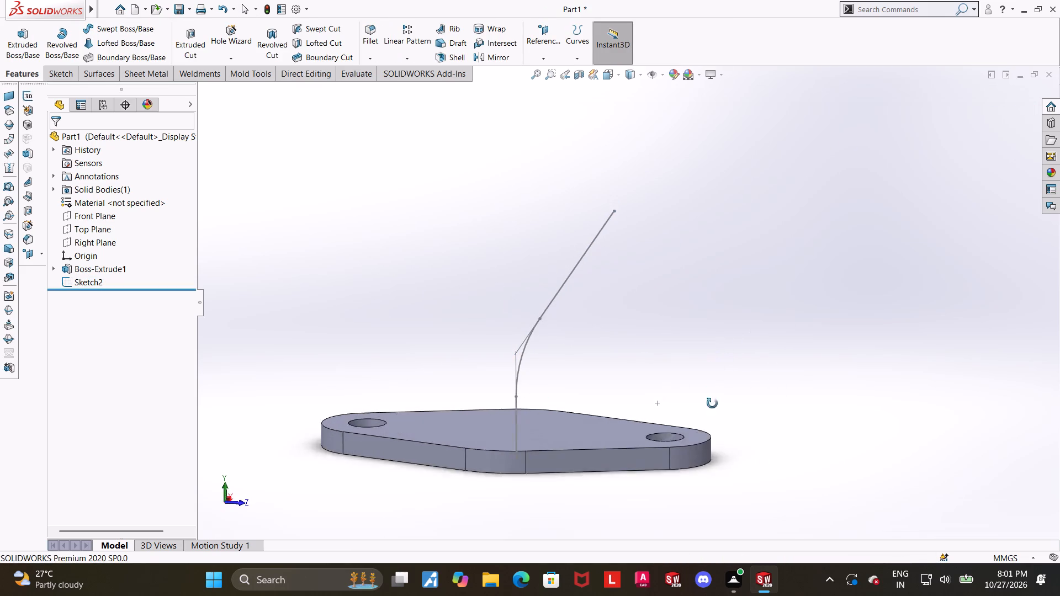
middle_drag(712, 403, 717, 401)
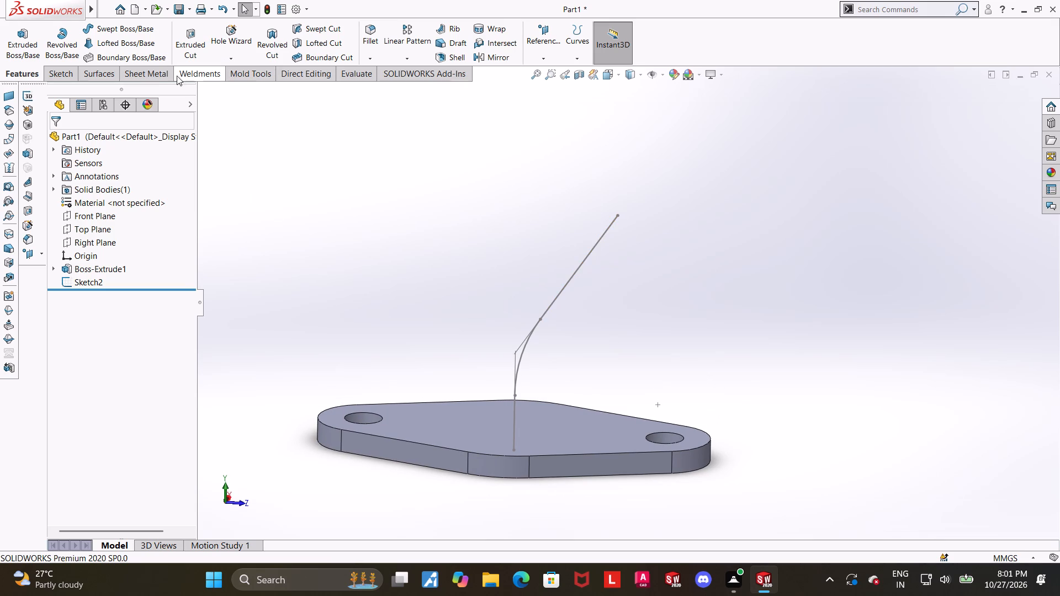
click(92, 75)
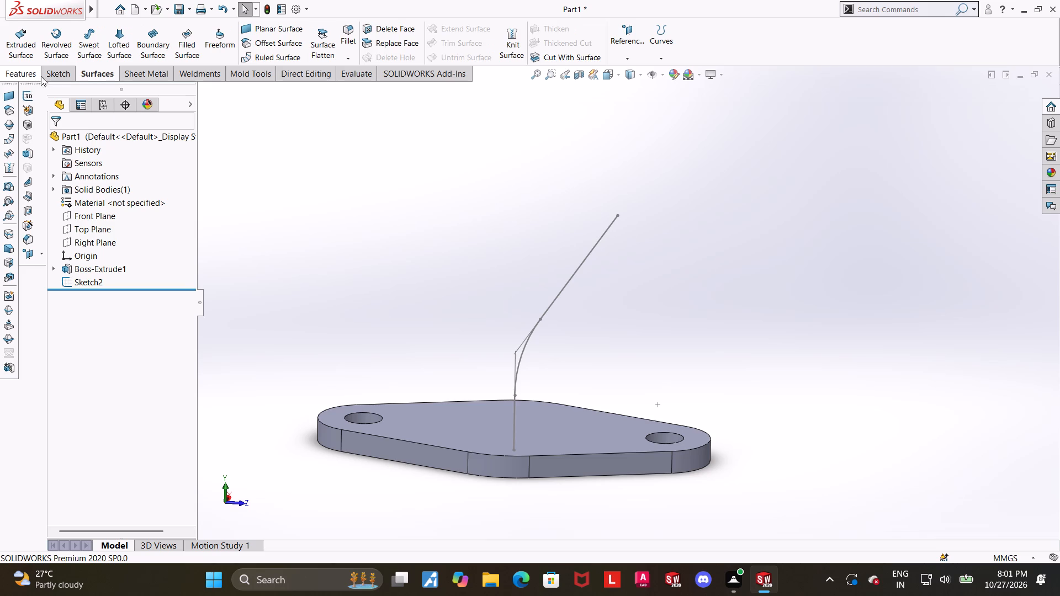
click(0, 70)
scroll(579, 268, up, 2)
scroll(643, 254, down, 1)
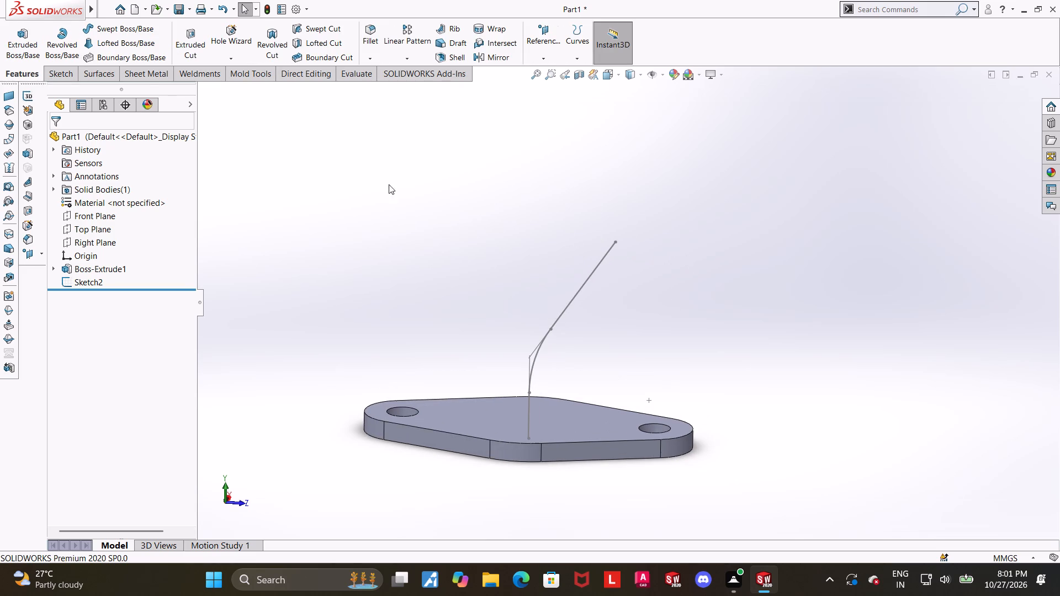
click(144, 33)
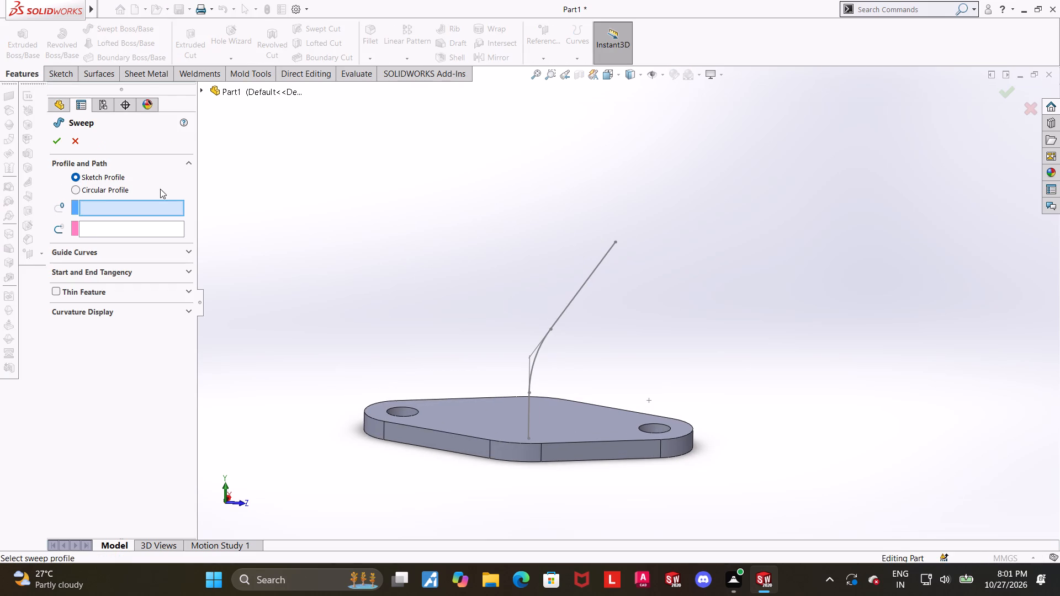
click(75, 189)
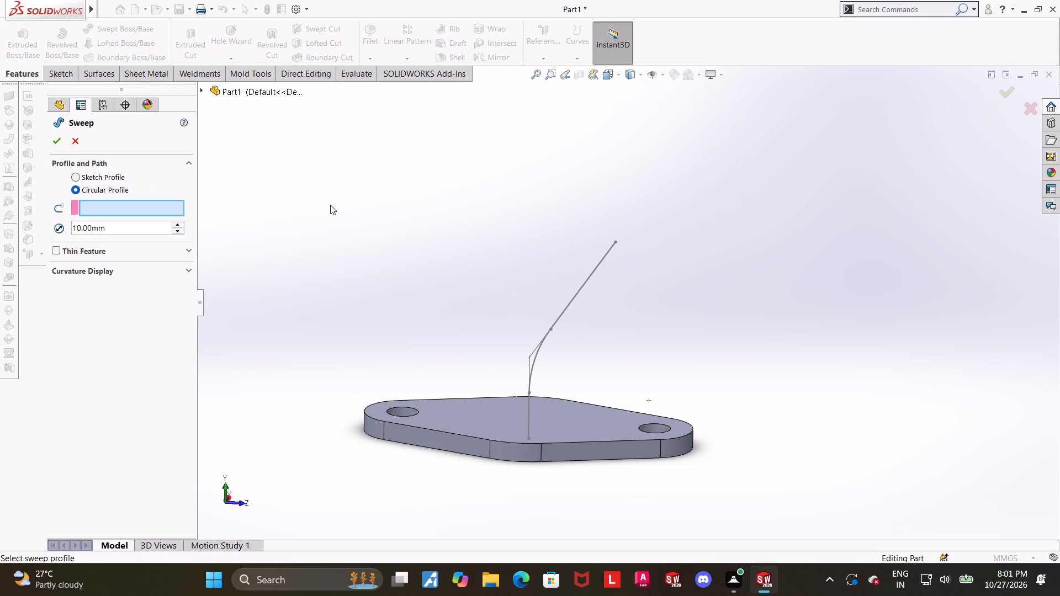
scroll(885, 242, up, 1)
scroll(883, 243, down, 1)
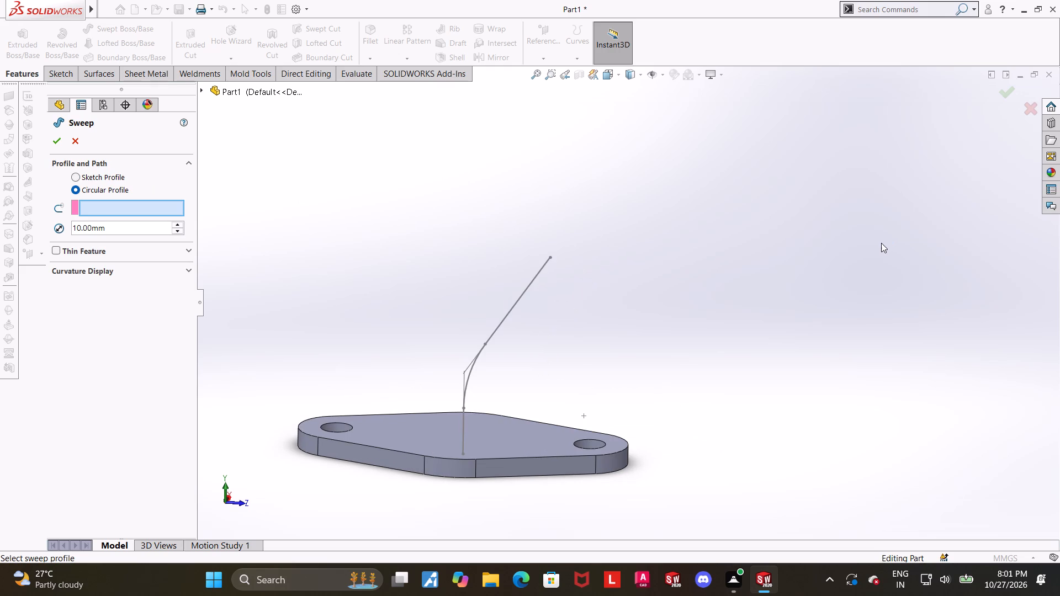
scroll(875, 246, down, 1)
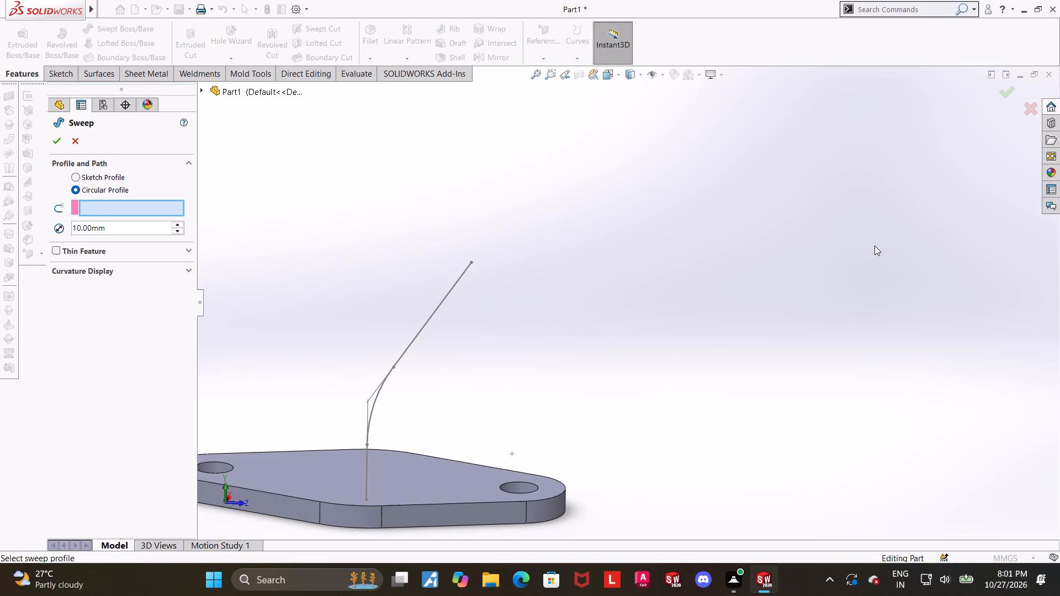
scroll(590, 297, up, 1)
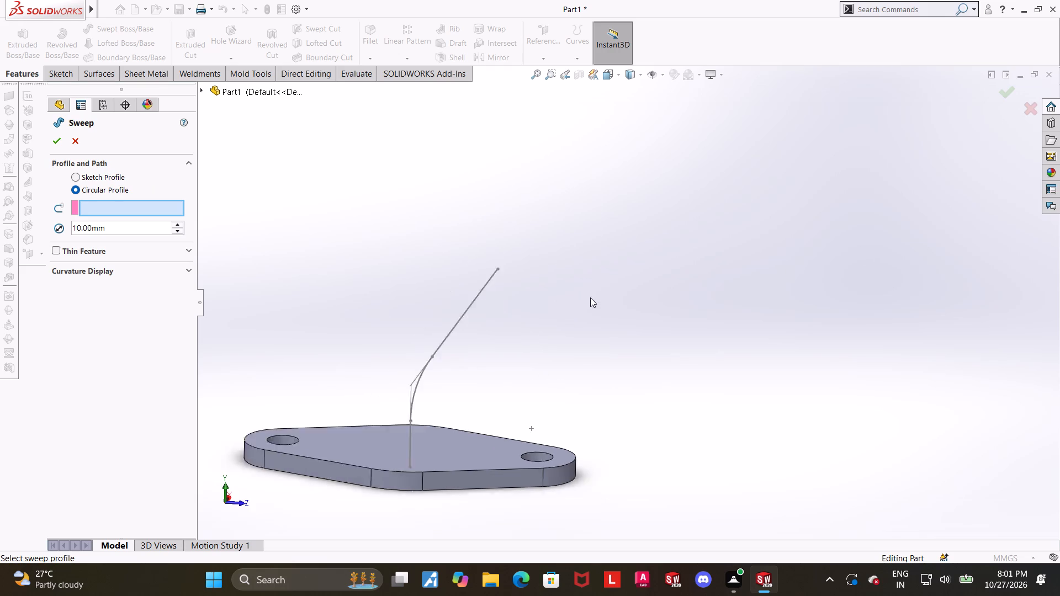
scroll(590, 297, up, 1)
click(473, 335)
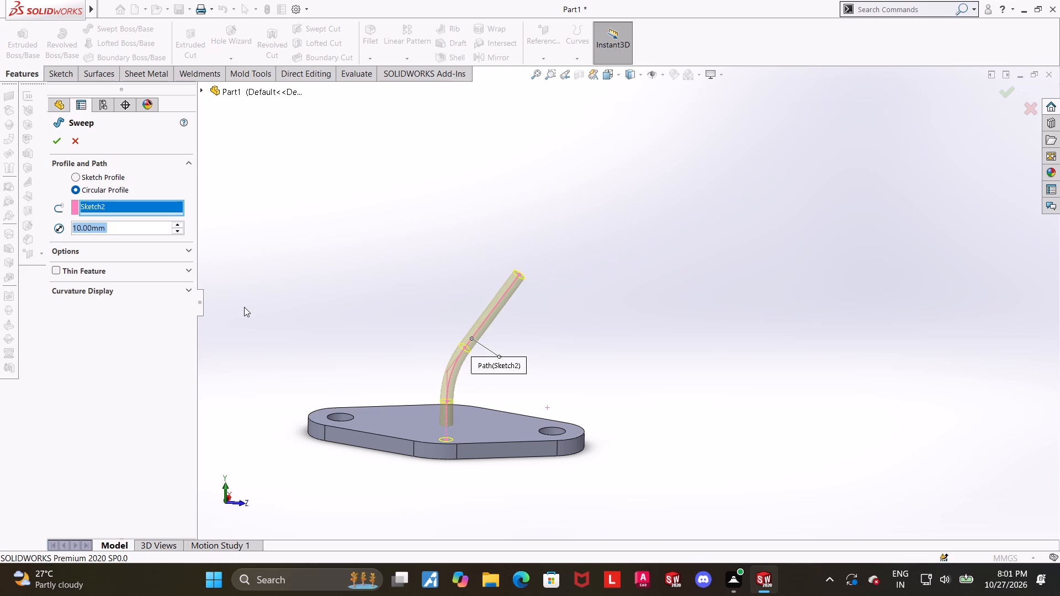
text(65)
key(Return)
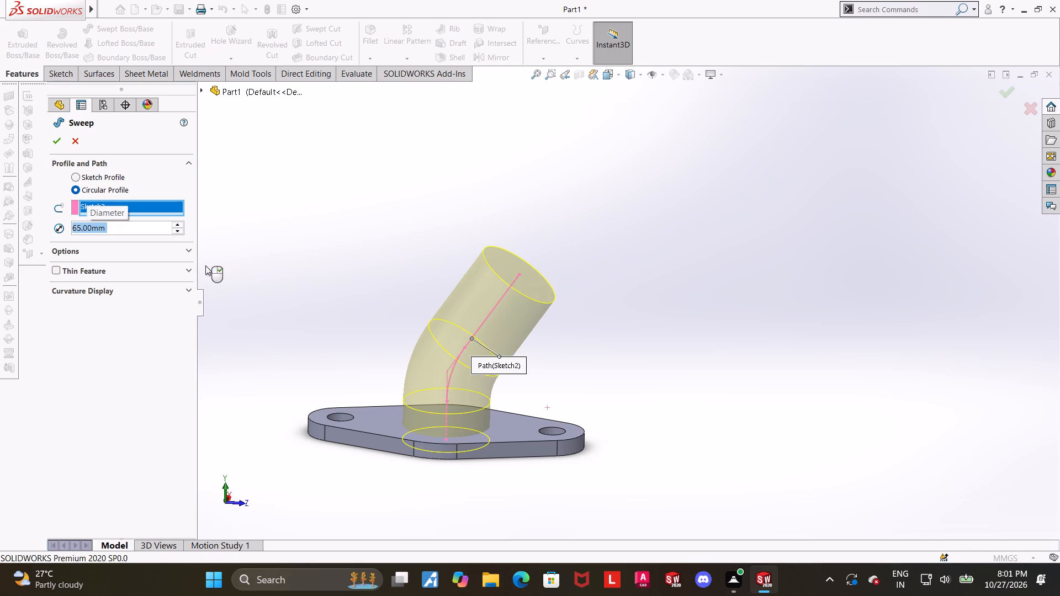
click(51, 144)
click(629, 255)
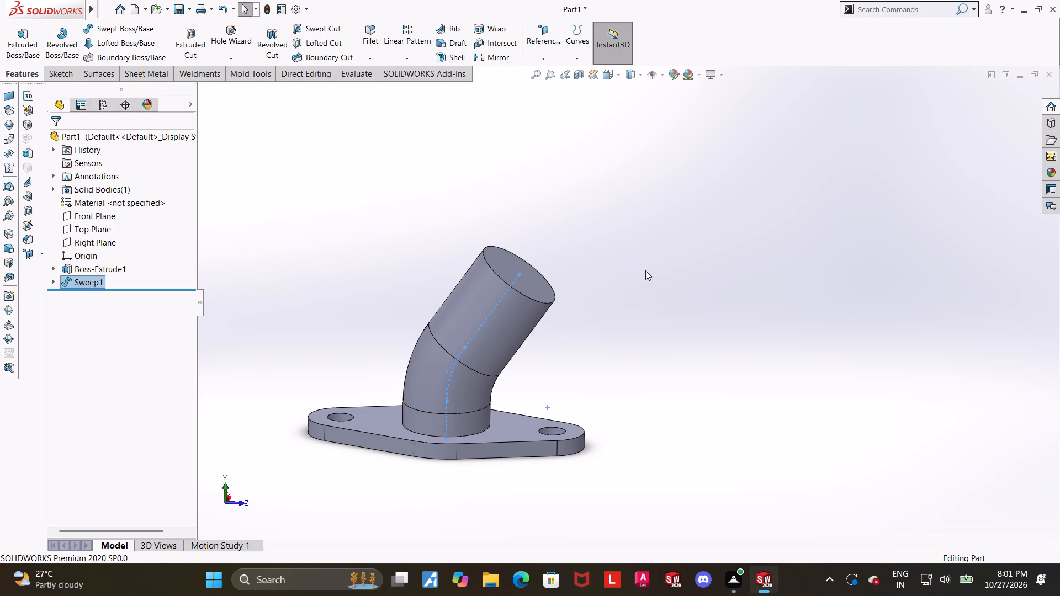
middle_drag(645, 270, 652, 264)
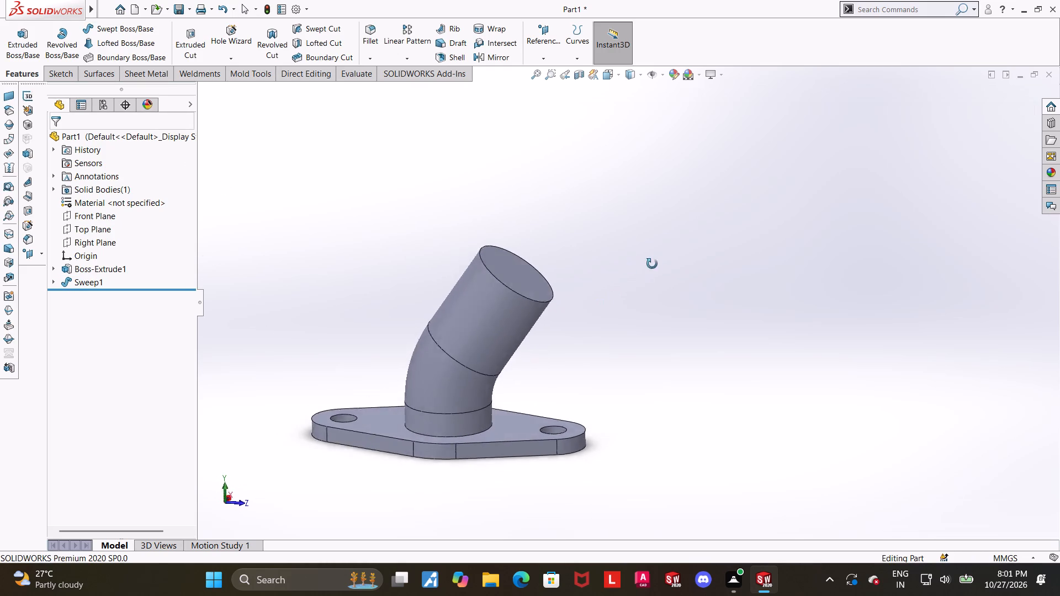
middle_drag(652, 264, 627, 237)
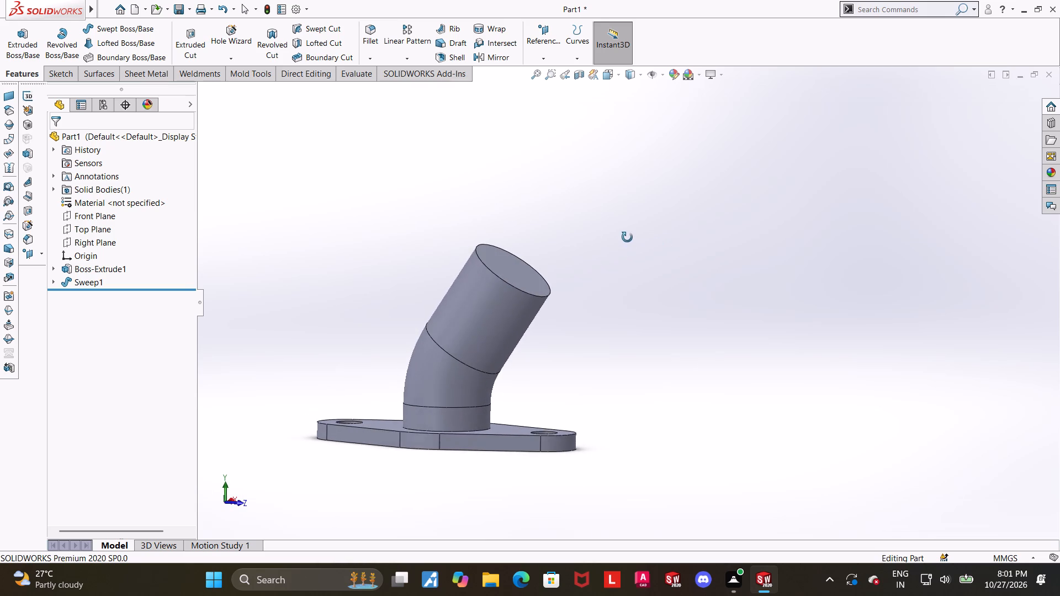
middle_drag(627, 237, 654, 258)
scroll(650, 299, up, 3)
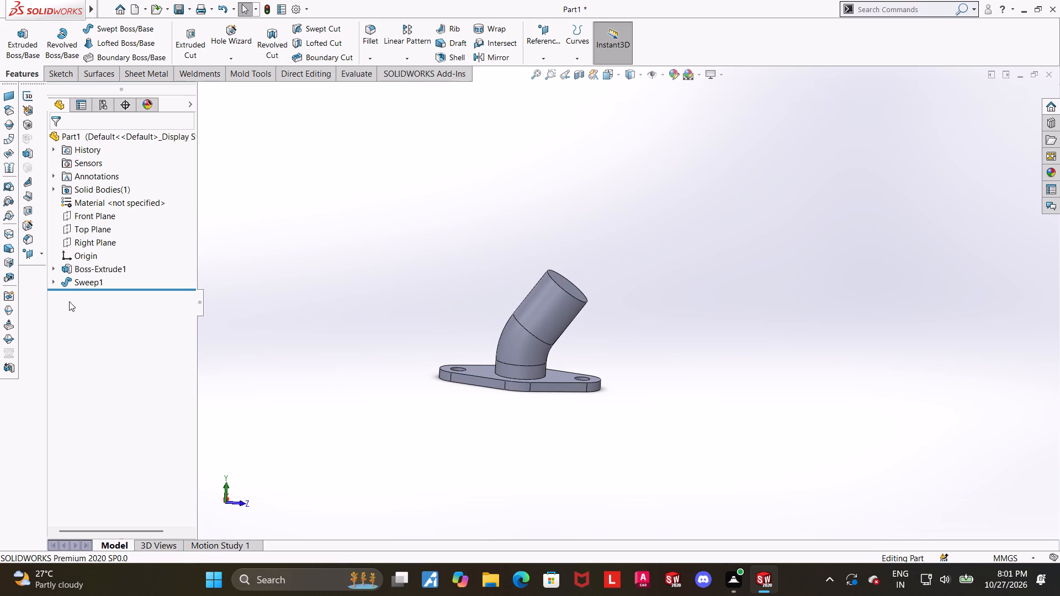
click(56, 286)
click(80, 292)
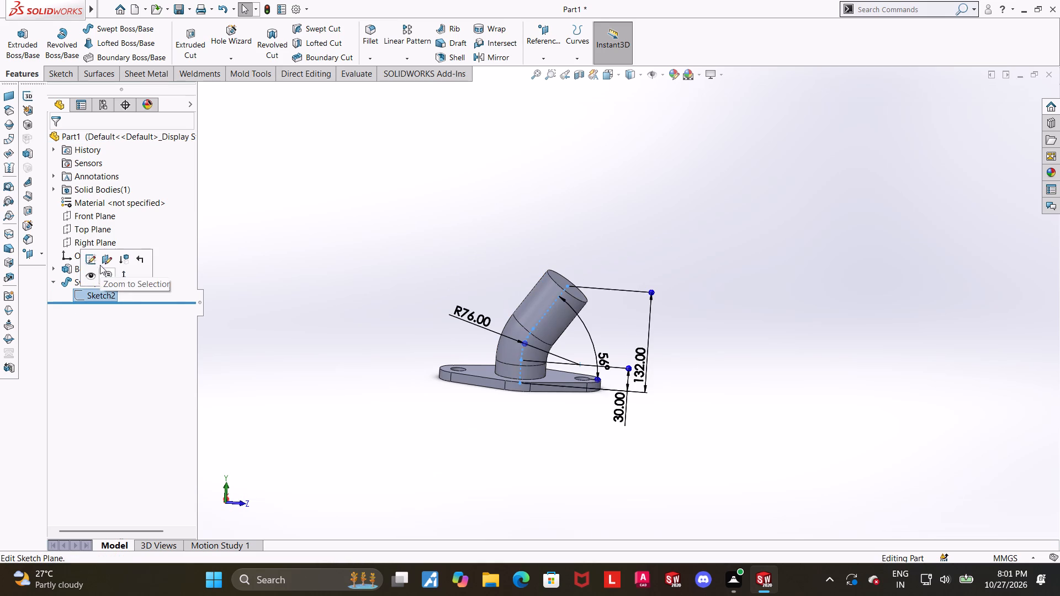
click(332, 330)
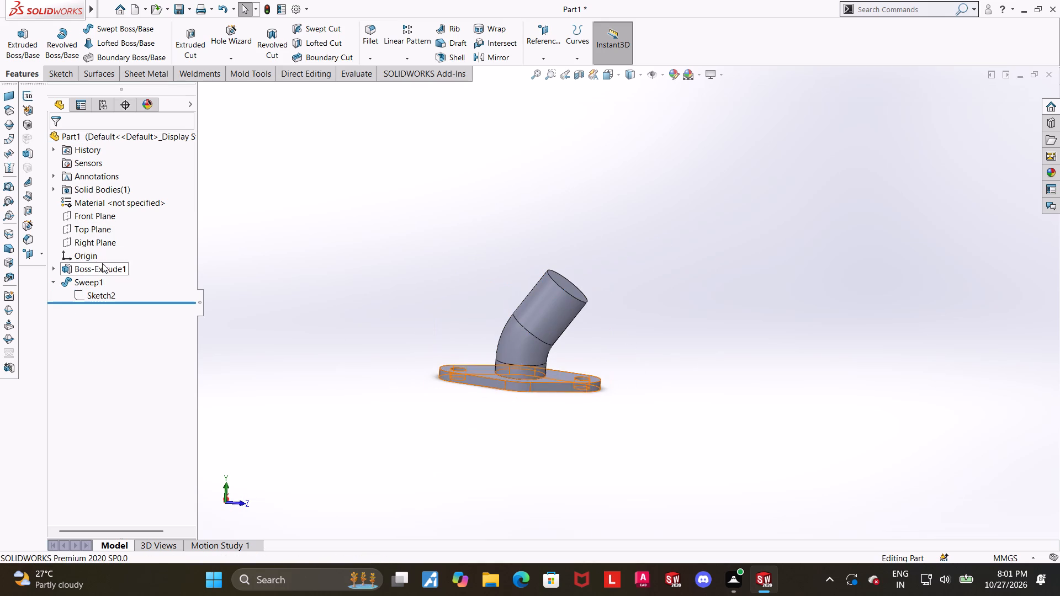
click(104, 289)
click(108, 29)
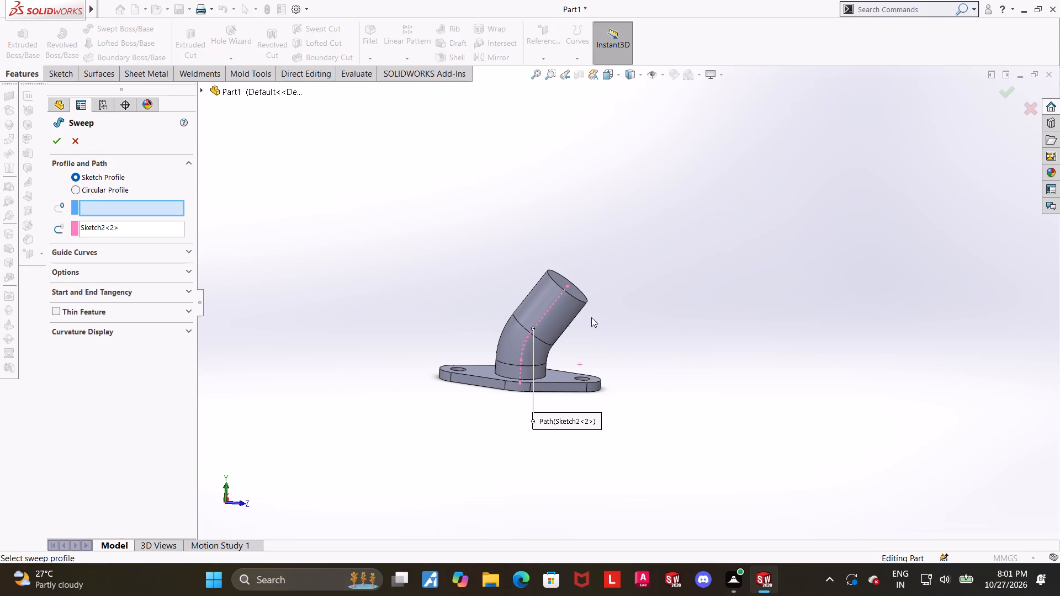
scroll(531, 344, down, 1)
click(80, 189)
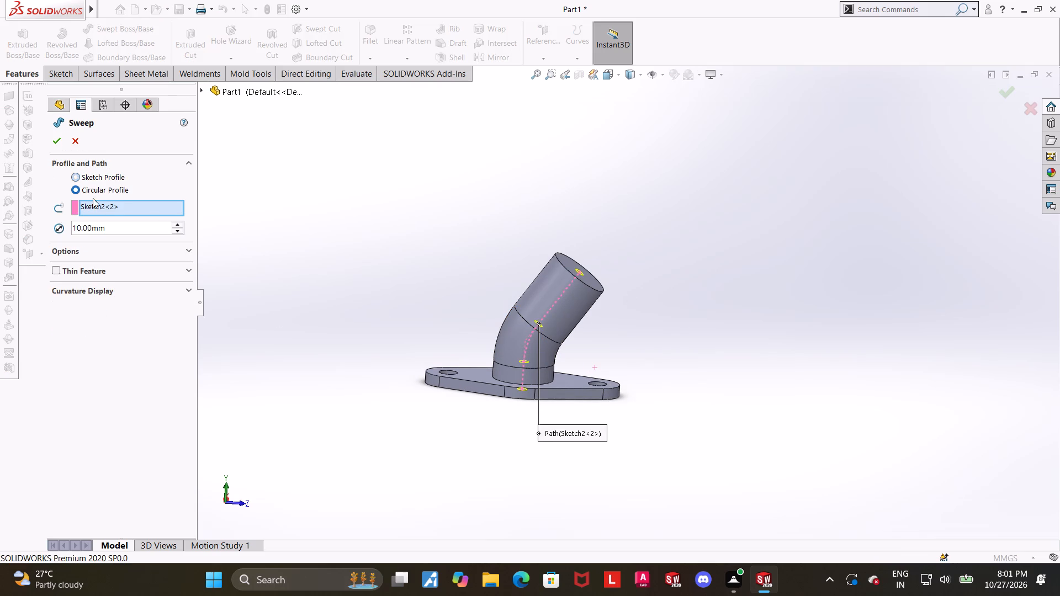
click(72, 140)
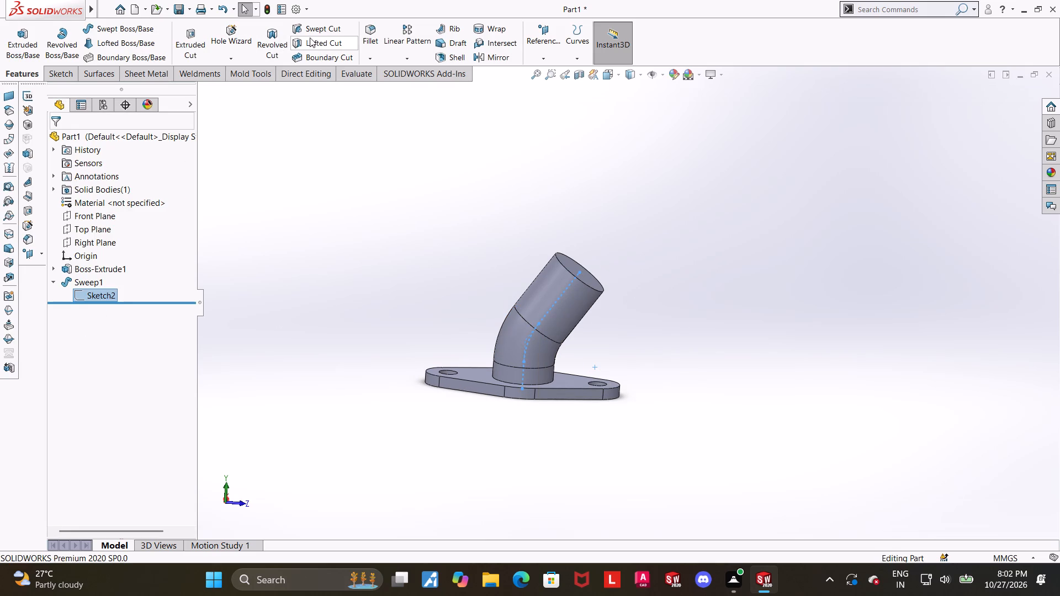
Set up a swept cut along the bent path Sketch2 using a circular profile with a diameter of 65-4, i.e. 61 mm.
click(315, 35)
scroll(330, 333, up, 1)
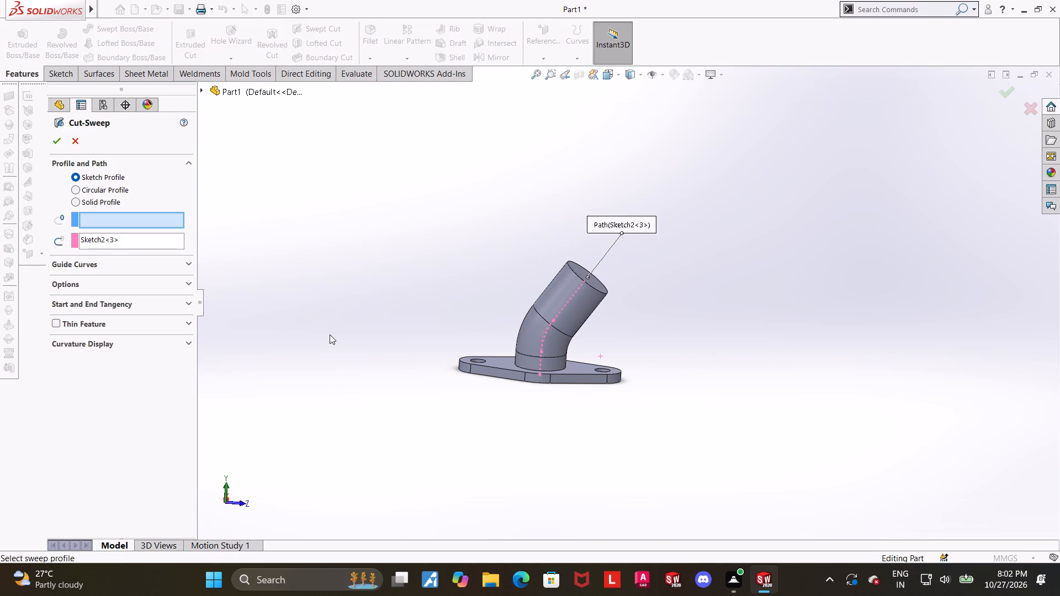
scroll(453, 375, down, 1)
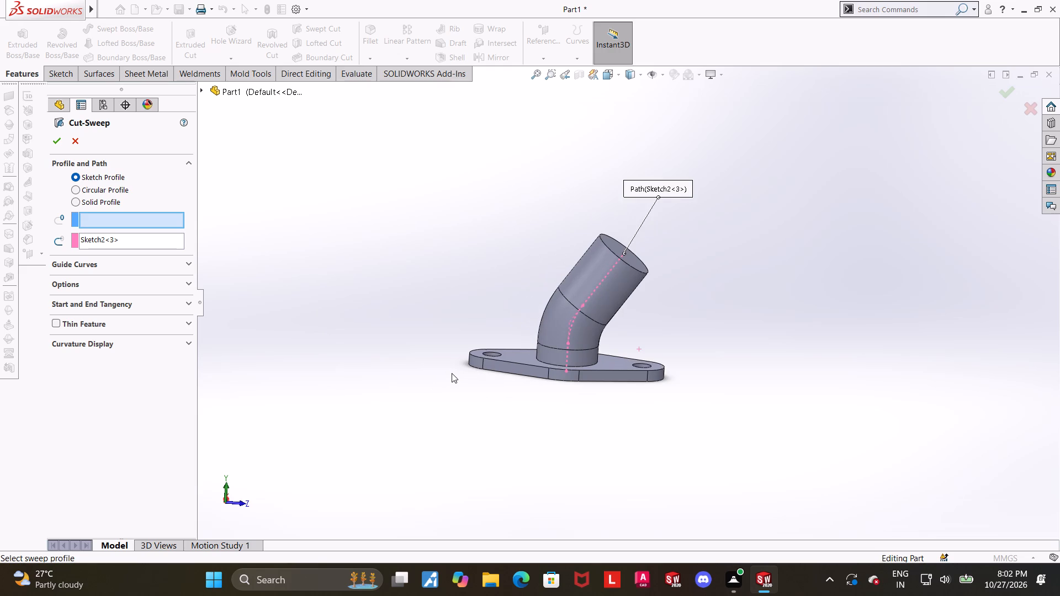
middle_drag(460, 383, 475, 369)
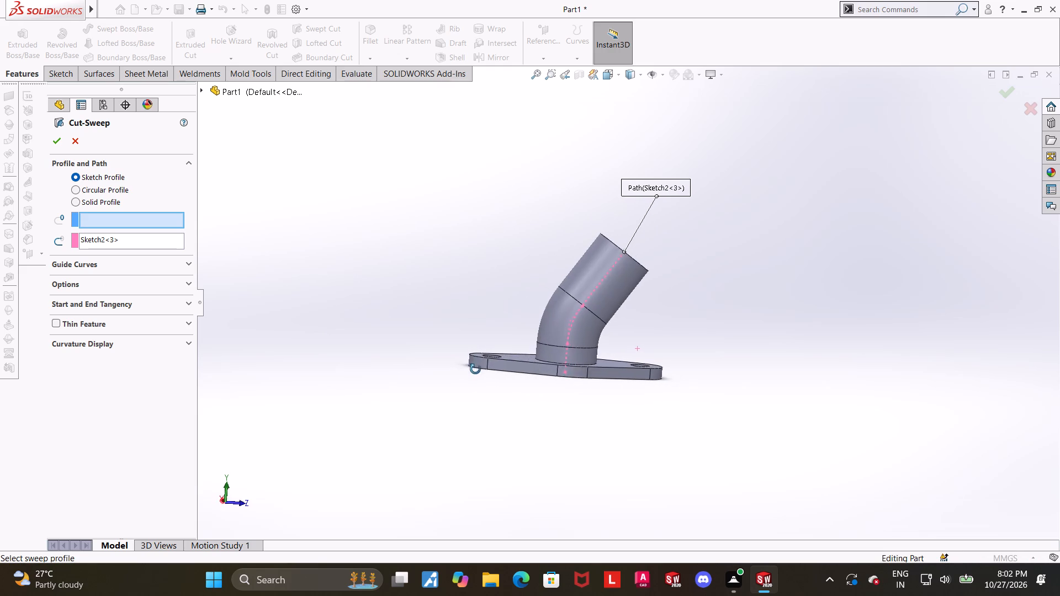
middle_drag(475, 369, 468, 372)
middle_click(660, 325)
scroll(644, 310, down, 2)
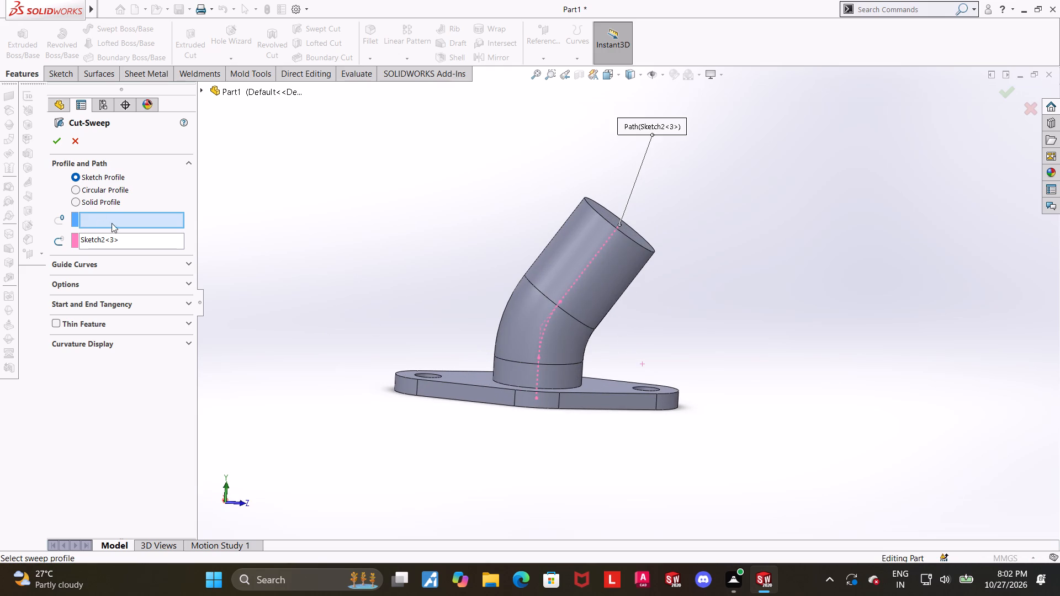
click(76, 190)
drag(126, 236, 120, 239)
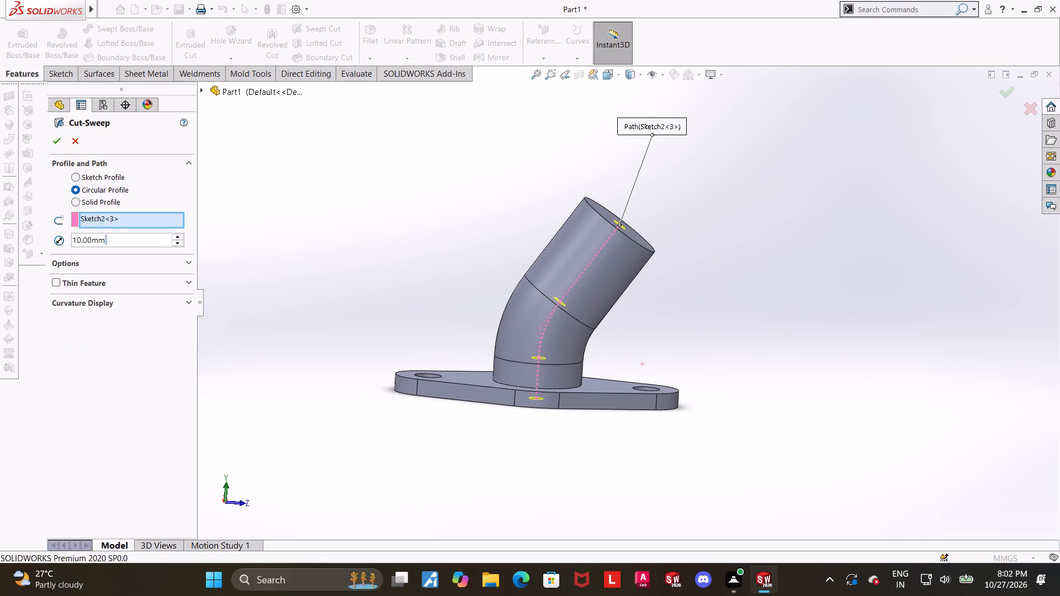
drag(120, 239, 22, 239)
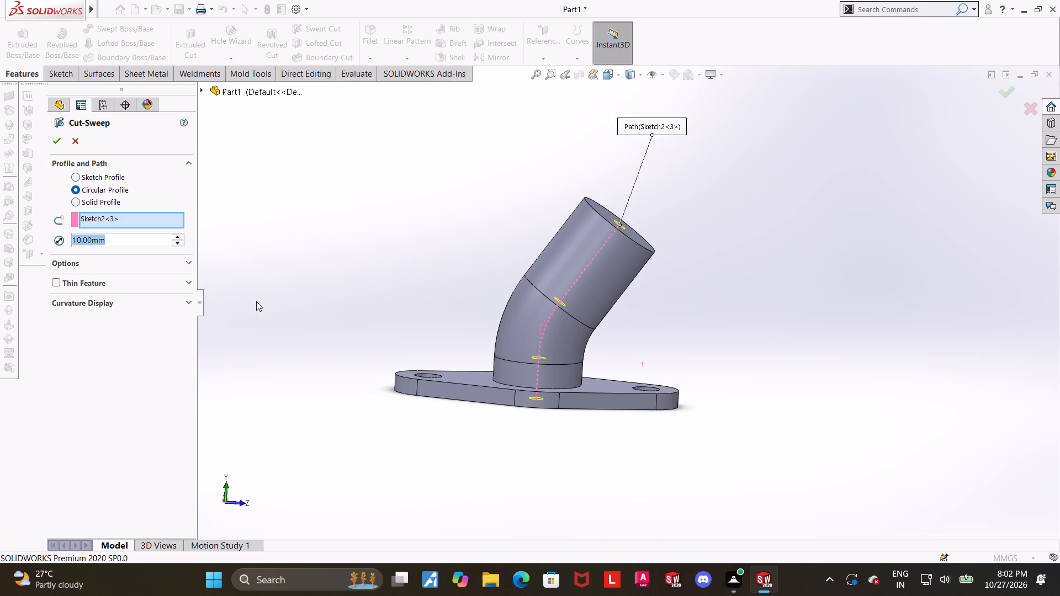
text(65-4)
key(Return)
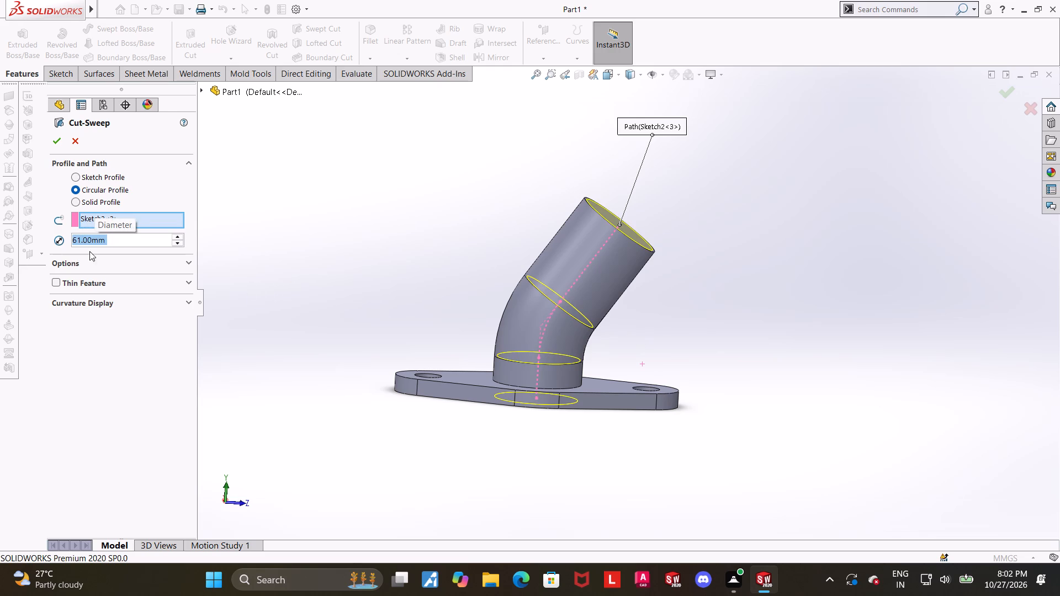
Set the swept cut's circular profile diameter to 65-8, i.e. 57 mm, and complete the cut through the pipe and flange.
click(121, 241)
drag(129, 240, 33, 240)
key(6)
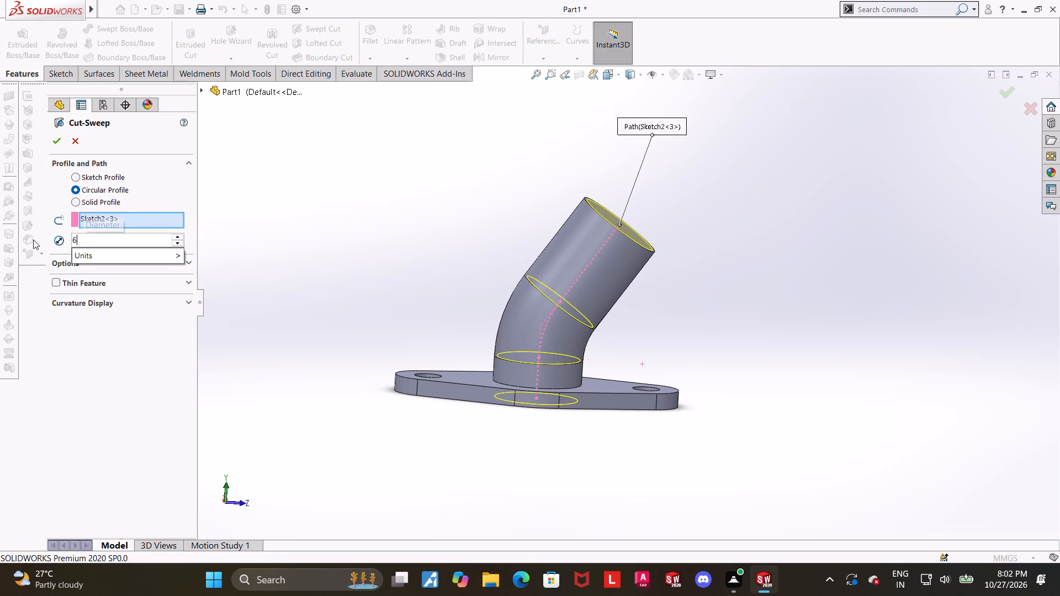
text(5-)
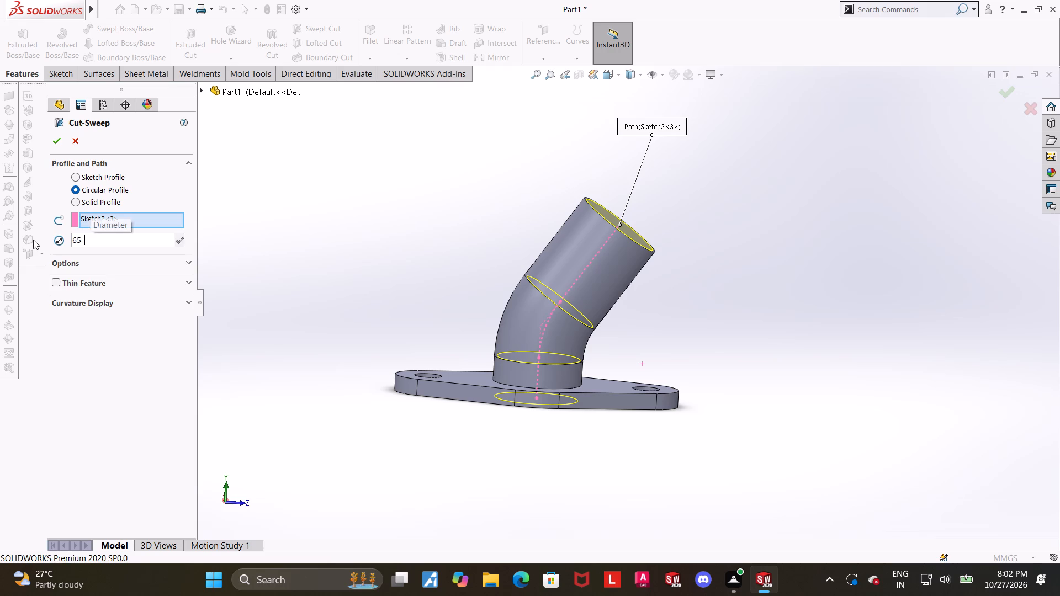
key(8)
key(Return)
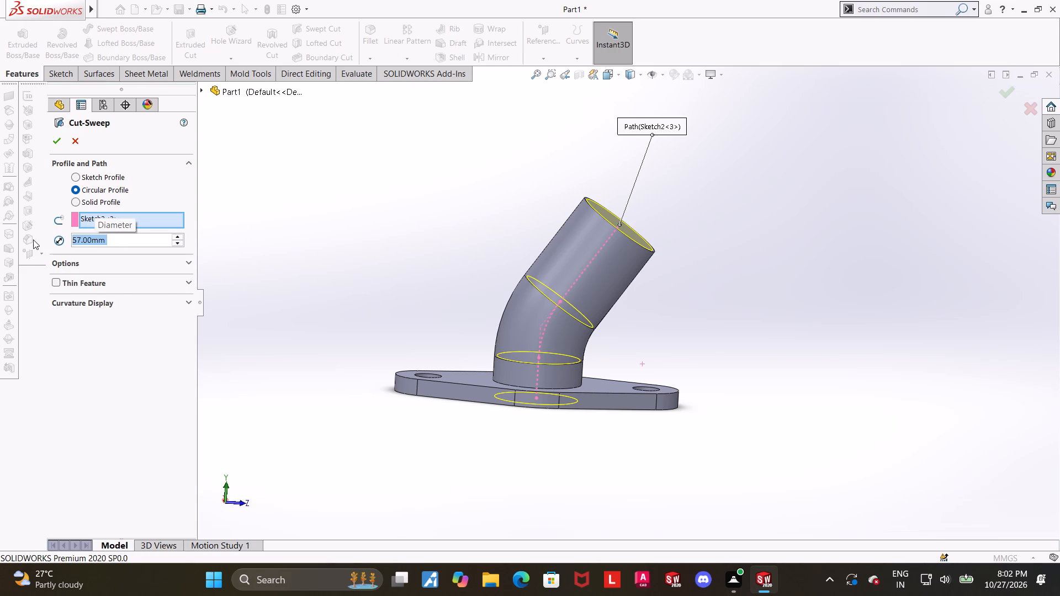
click(55, 142)
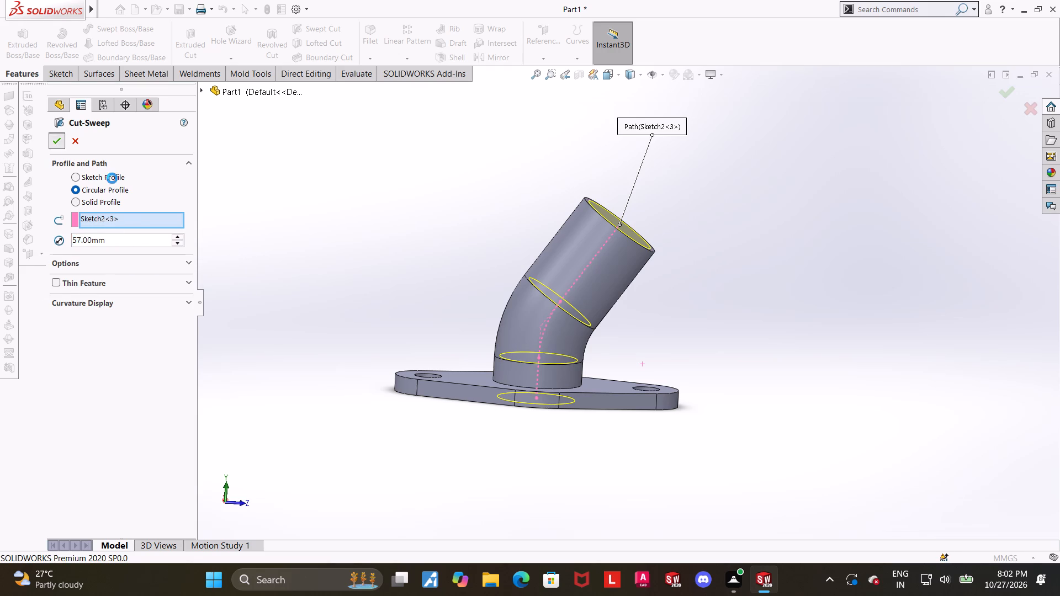
click(827, 411)
Measure the diameters of the inner and outer circular edges at the pipe's open upper end.
middle_drag(720, 320, 644, 413)
scroll(604, 264, down, 3)
click(365, 68)
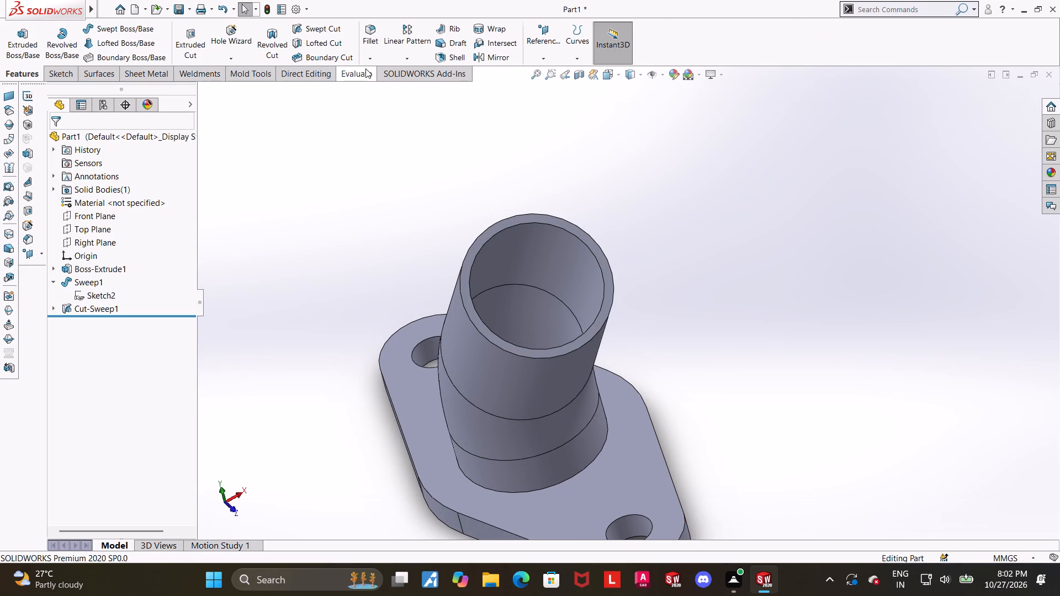
click(128, 37)
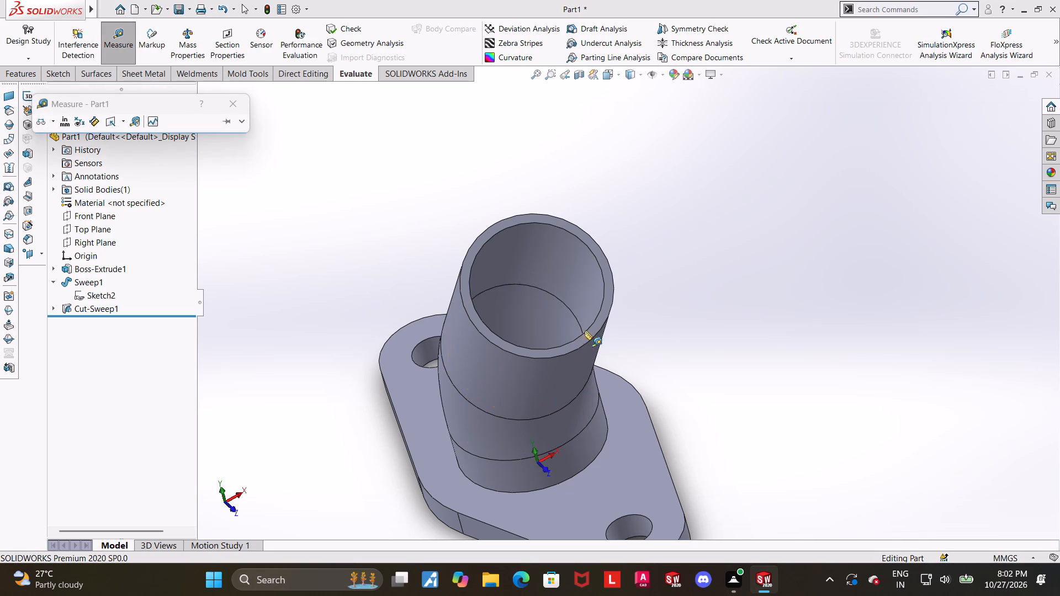
click(601, 311)
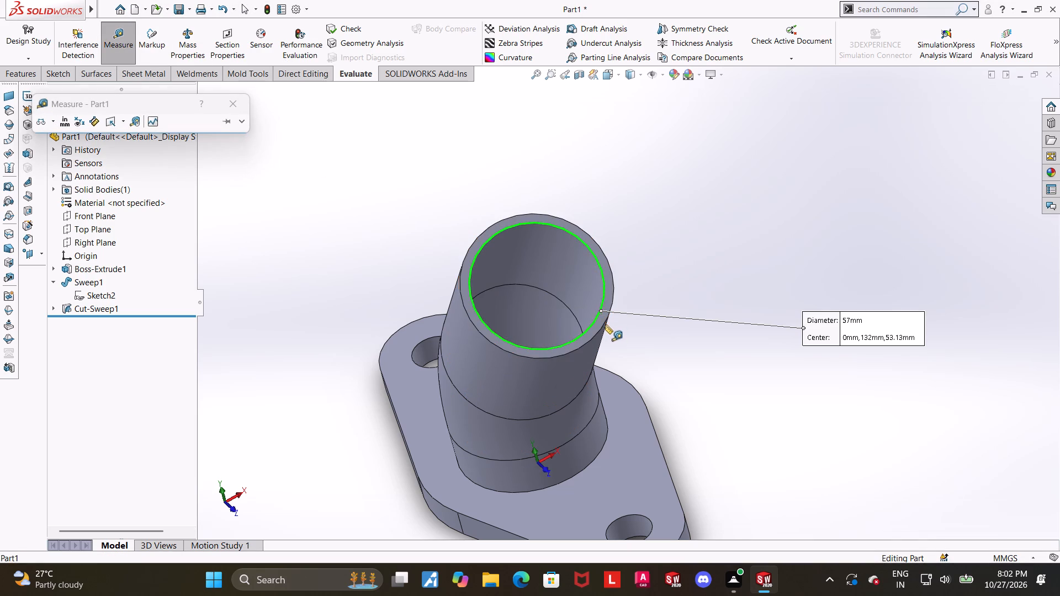
click(605, 324)
scroll(661, 350, up, 1)
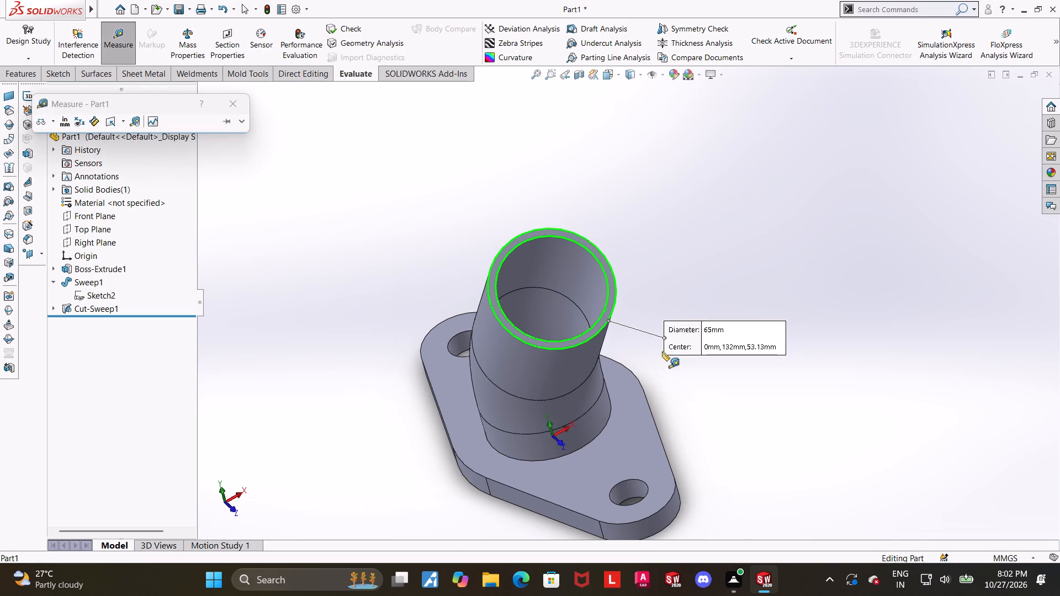
scroll(624, 337, up, 2)
key(Escape)
Examine the hollow bent pipe and its flange from the side, underside and above, including the bore and holes.
middle_drag(574, 447, 643, 238)
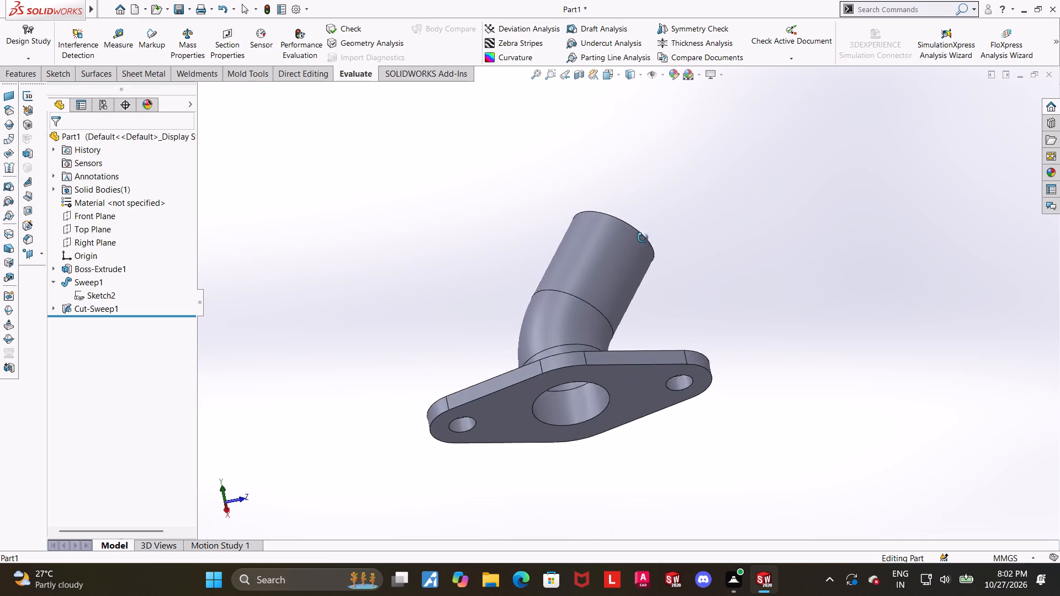
middle_drag(643, 238, 646, 365)
scroll(632, 399, down, 3)
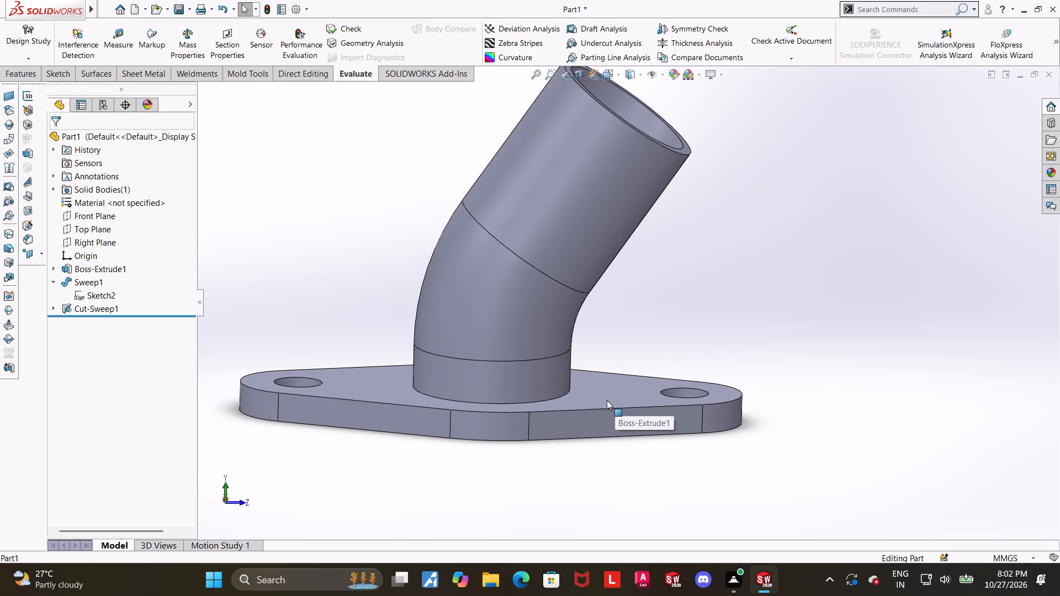
scroll(576, 405, up, 3)
middle_drag(623, 273, 597, 322)
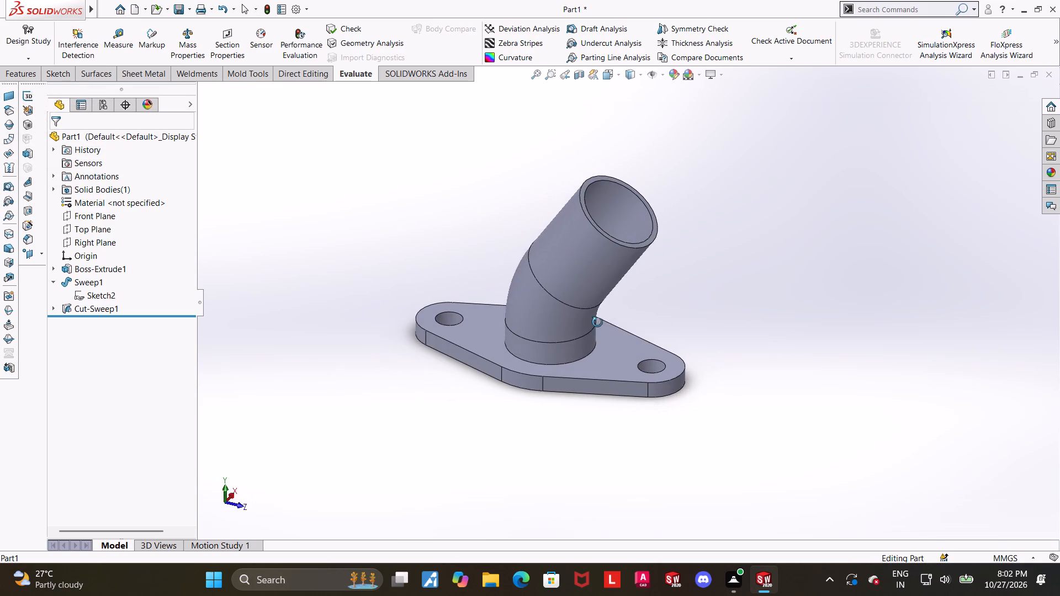
middle_drag(597, 322, 600, 321)
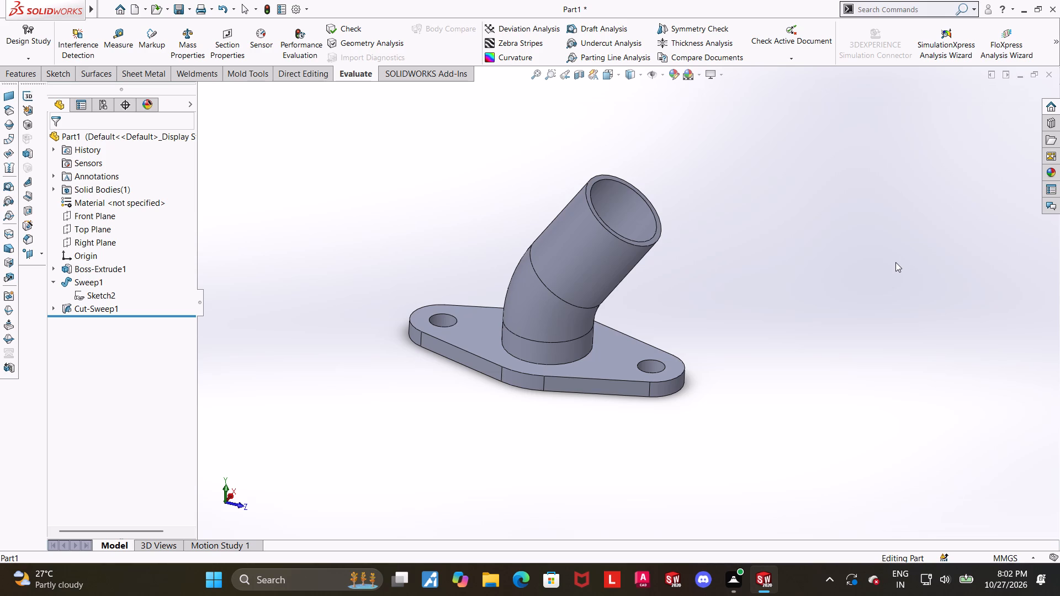
scroll(887, 253, down, 1)
scroll(833, 260, up, 2)
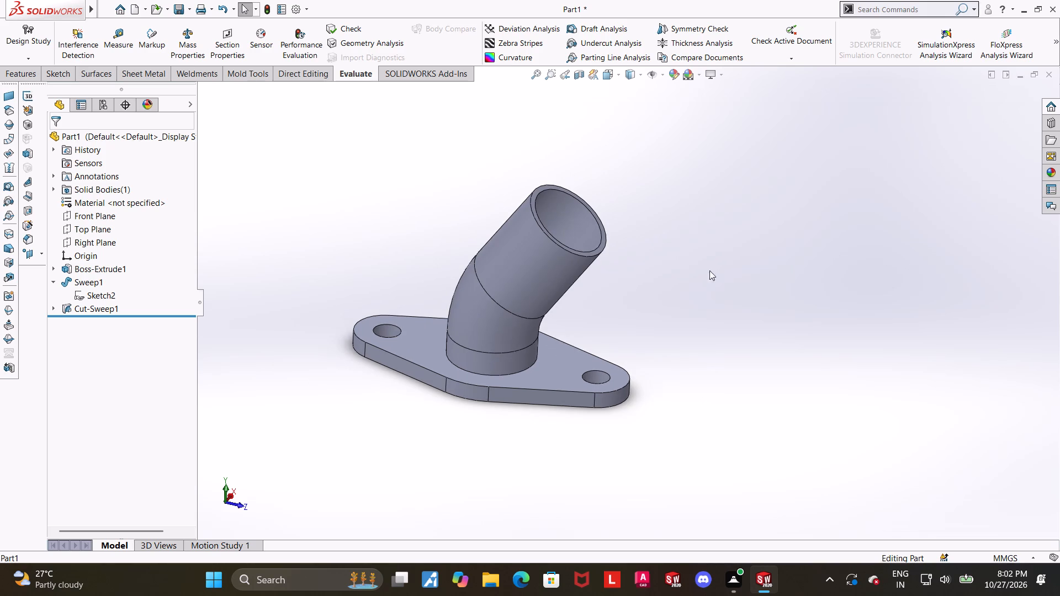
middle_drag(706, 271, 734, 296)
scroll(730, 294, up, 3)
scroll(707, 279, down, 2)
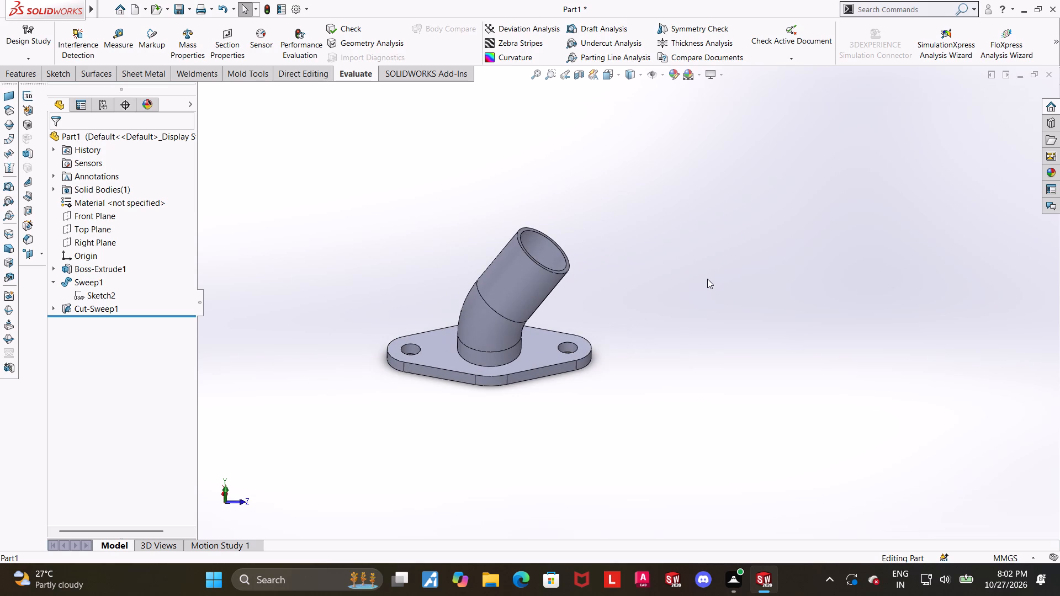
middle_drag(688, 280, 629, 347)
scroll(629, 347, down, 1)
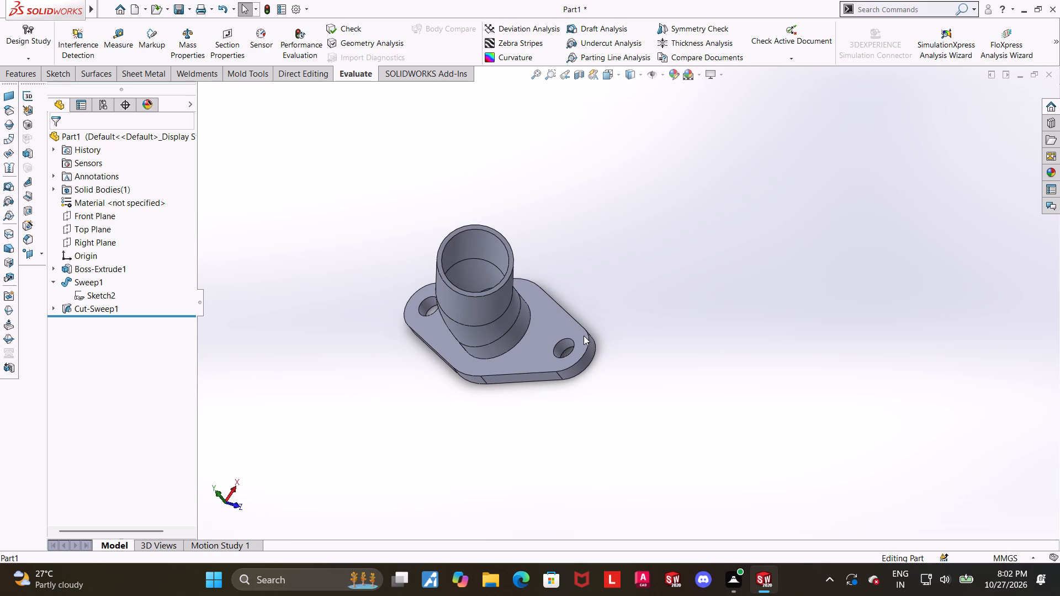
scroll(584, 336, up, 1)
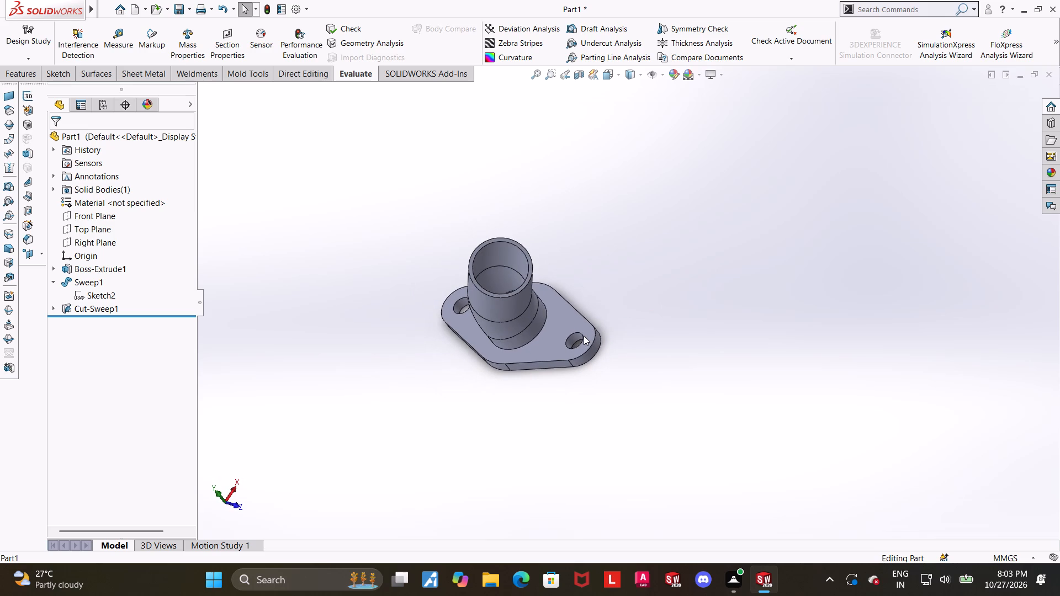
scroll(564, 336, down, 1)
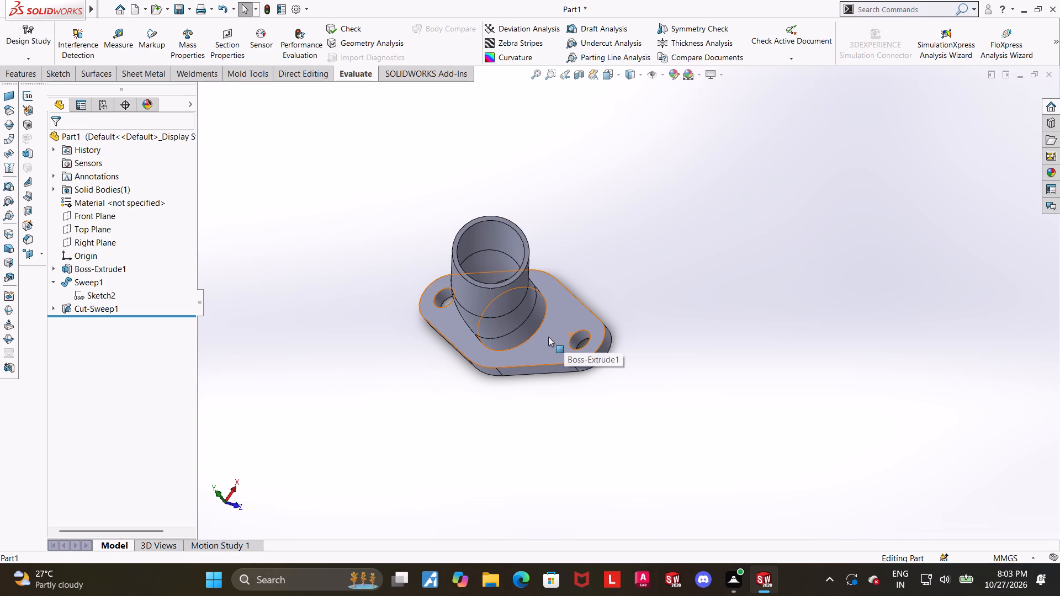
middle_drag(548, 337, 540, 344)
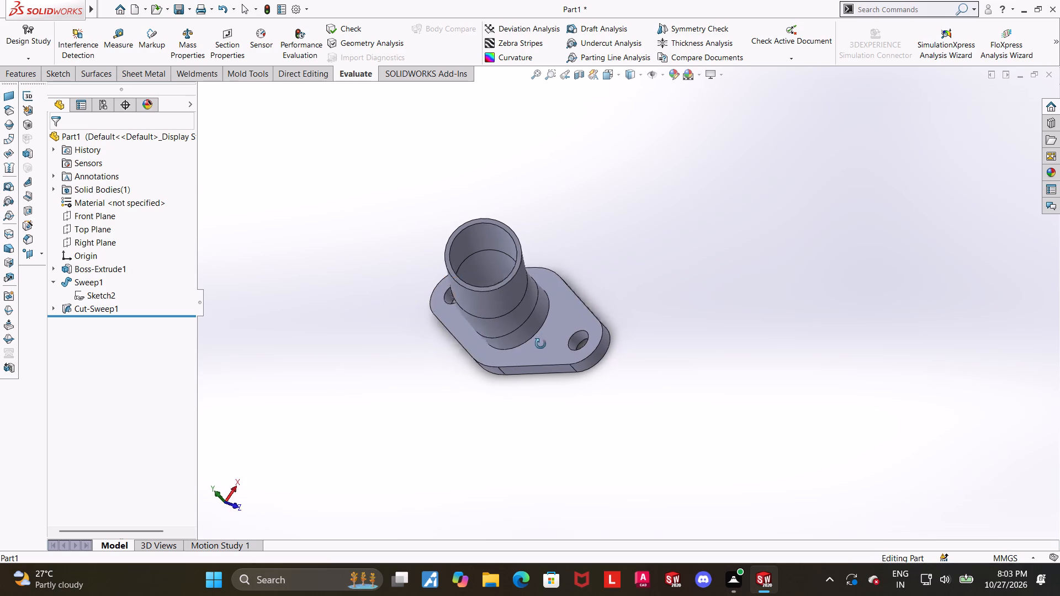
middle_drag(540, 344, 570, 343)
scroll(551, 311, down, 3)
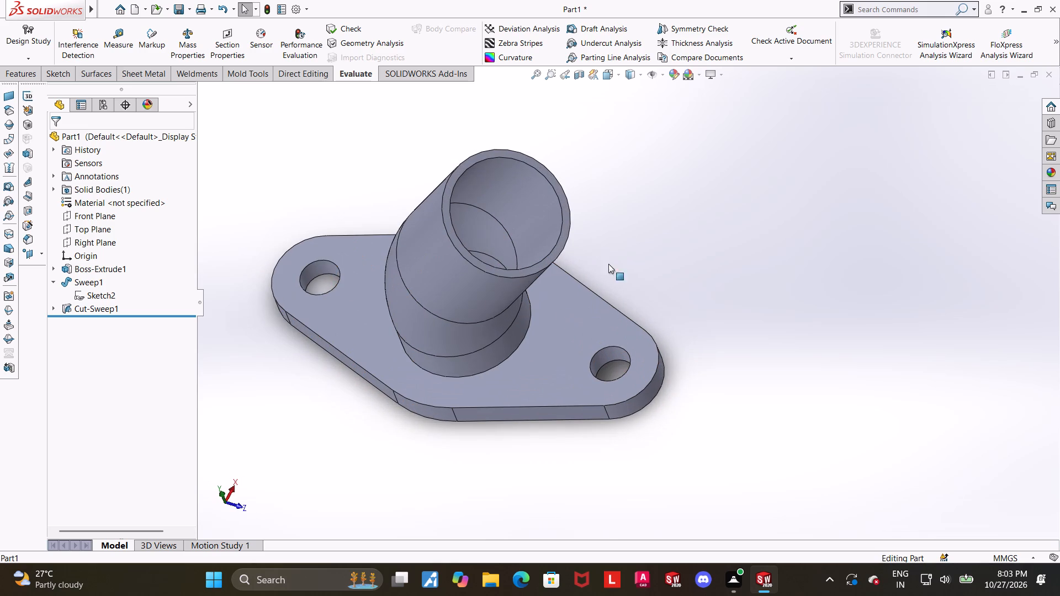
scroll(606, 236, up, 1)
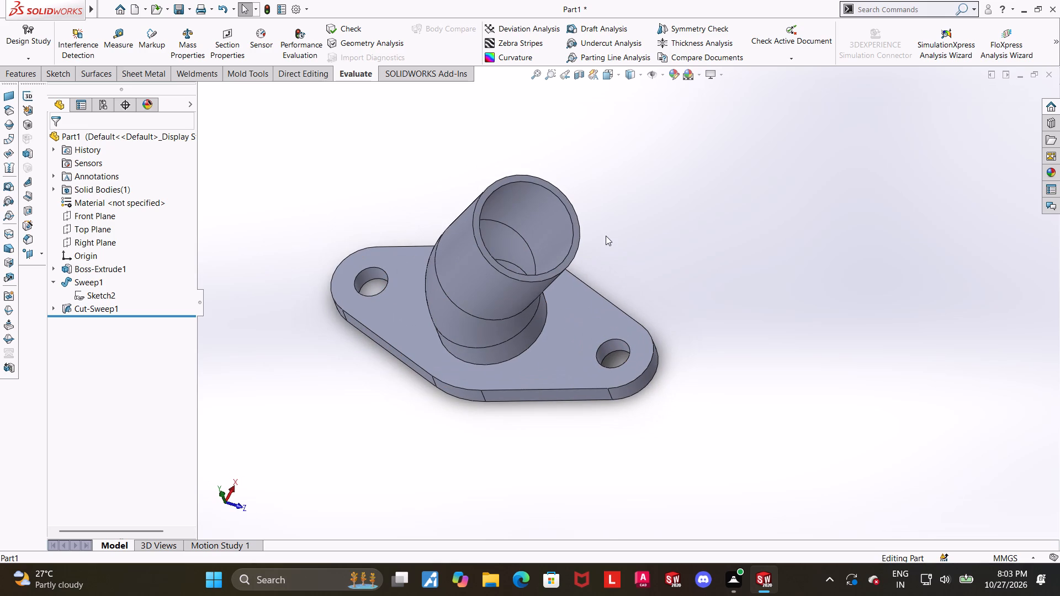
Examine the bent pipe's open upper end and the flange from several angles.
scroll(606, 236, up, 1)
scroll(586, 238, down, 1)
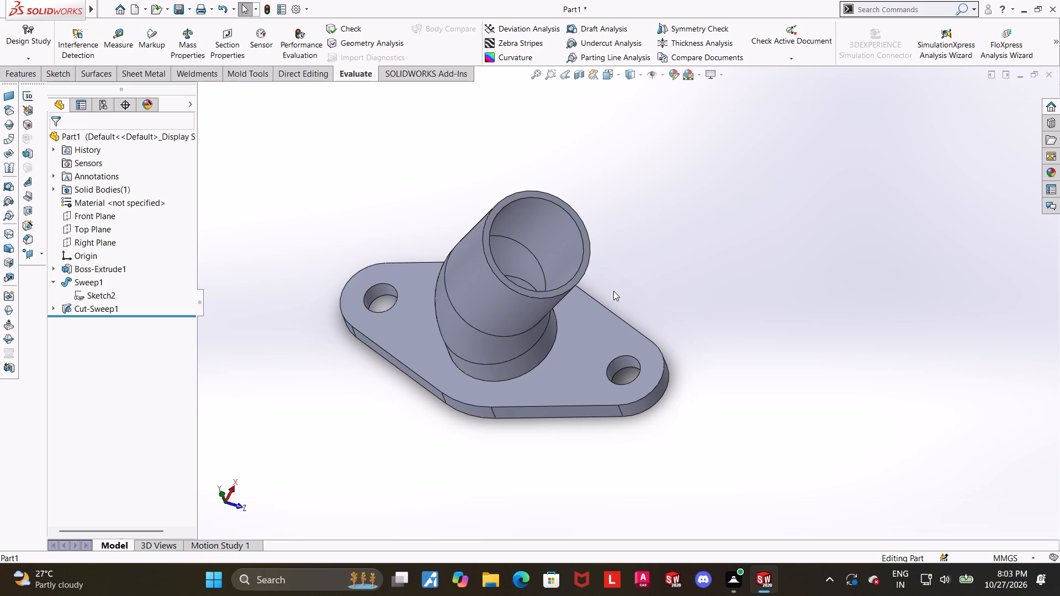
middle_drag(614, 291, 632, 273)
scroll(600, 270, down, 2)
scroll(600, 270, up, 1)
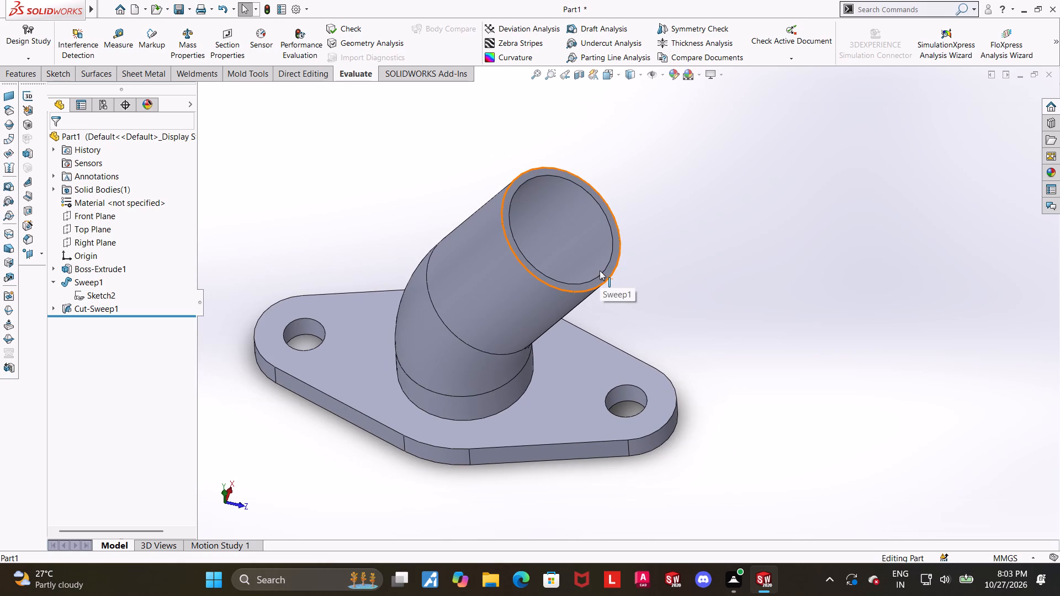
scroll(599, 268, up, 2)
middle_drag(597, 268, 603, 218)
scroll(622, 219, down, 1)
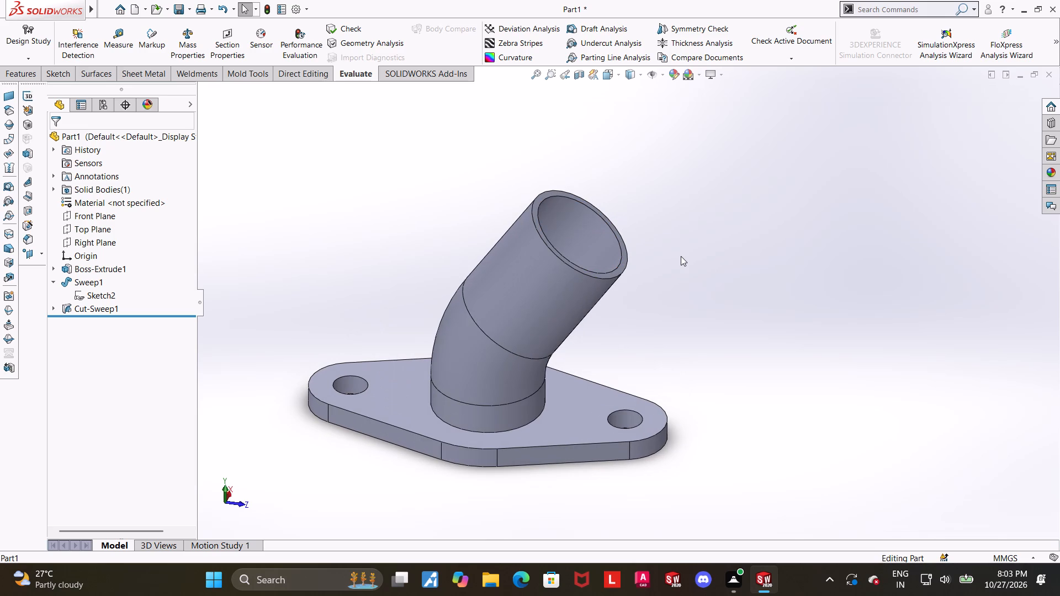
scroll(685, 227, down, 2)
middle_drag(656, 235, 638, 242)
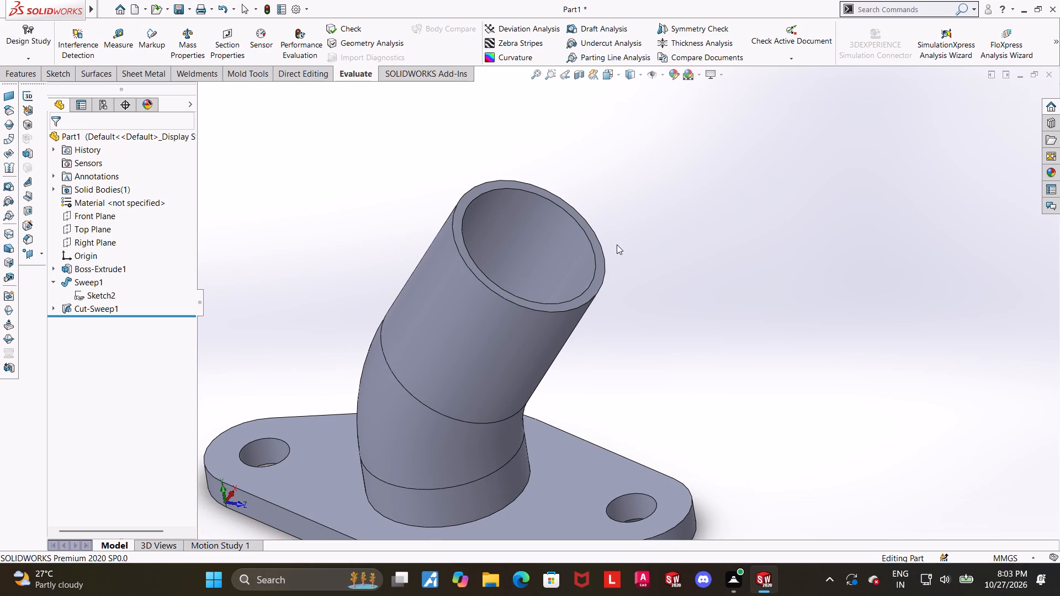
middle_drag(609, 238, 602, 245)
middle_drag(602, 245, 589, 265)
Start a sketch on the ring-shaped face at the pipe's upper end and view it face-on.
click(580, 208)
click(581, 211)
click(584, 222)
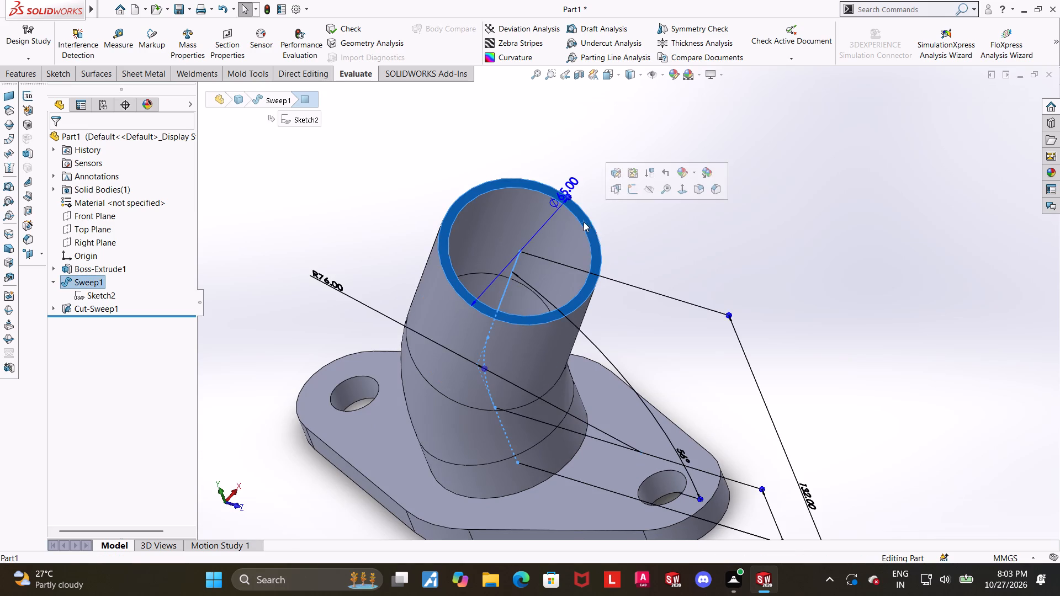
click(634, 191)
click(96, 322)
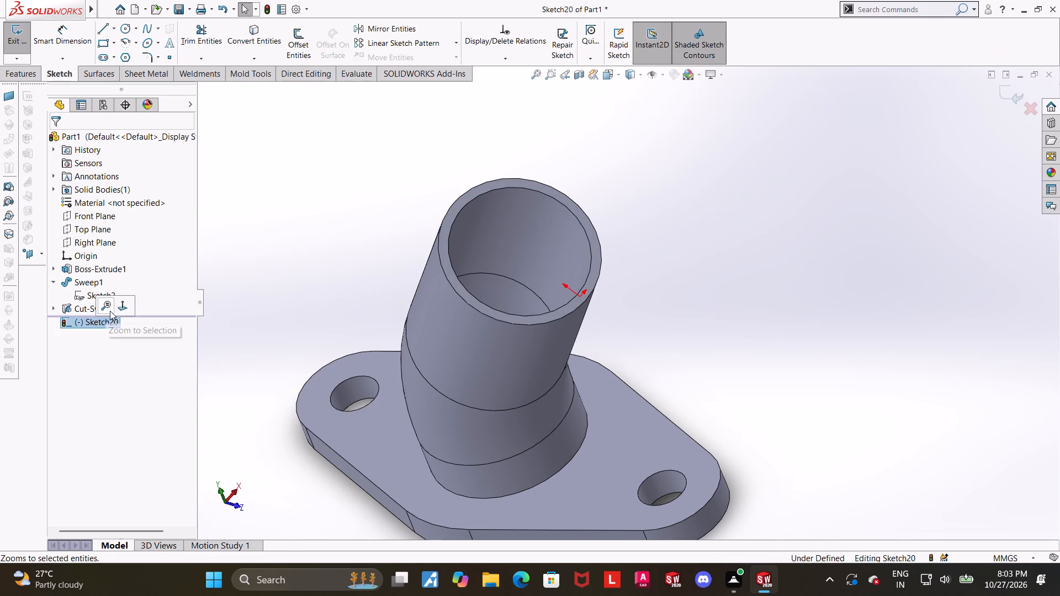
click(120, 304)
Sketch a circle about 64 mm in diameter over the pipe opening and make it concentric with the pipe's outer edge.
click(126, 25)
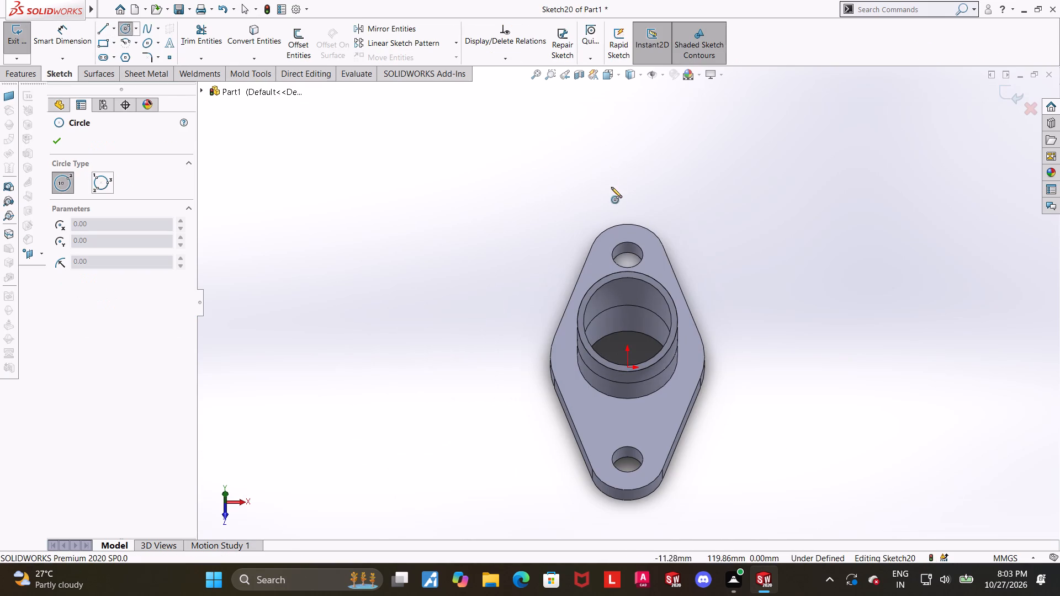
scroll(613, 196, down, 2)
scroll(670, 422, down, 2)
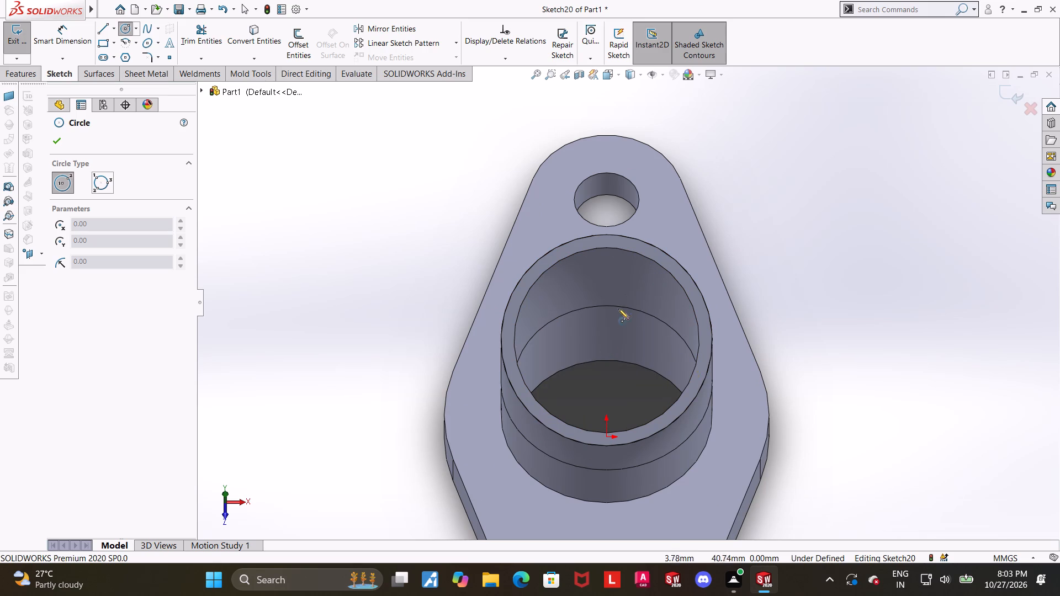
click(611, 347)
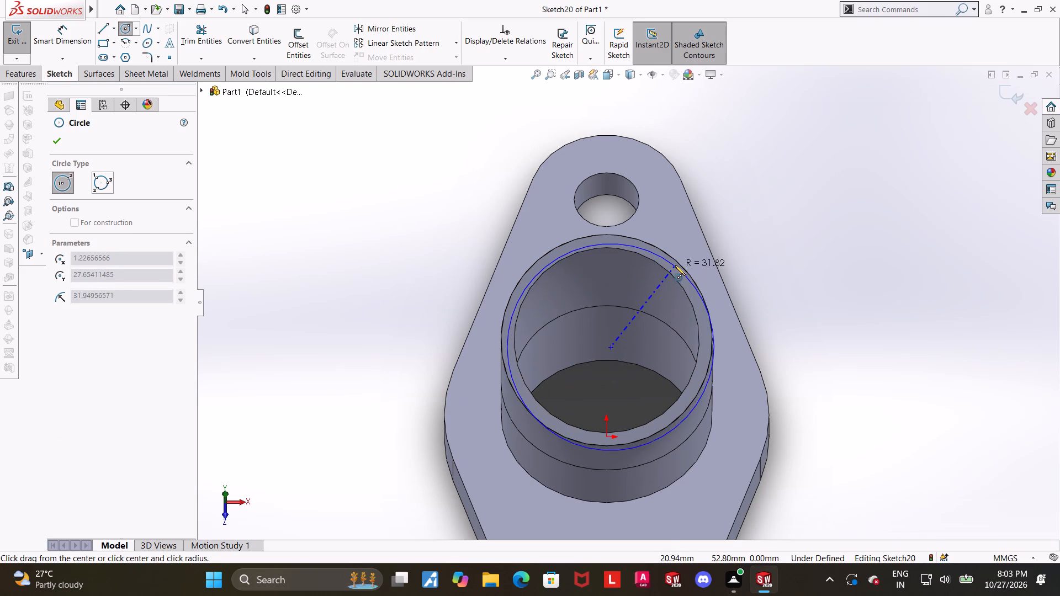
click(675, 265)
key(Escape)
click(670, 257)
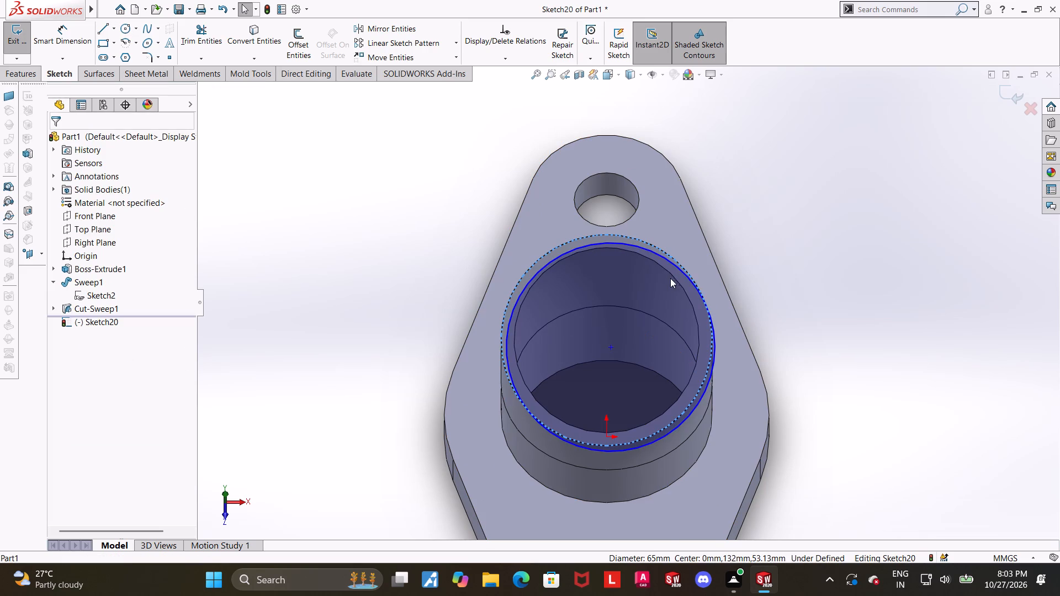
ctrl+click(672, 260)
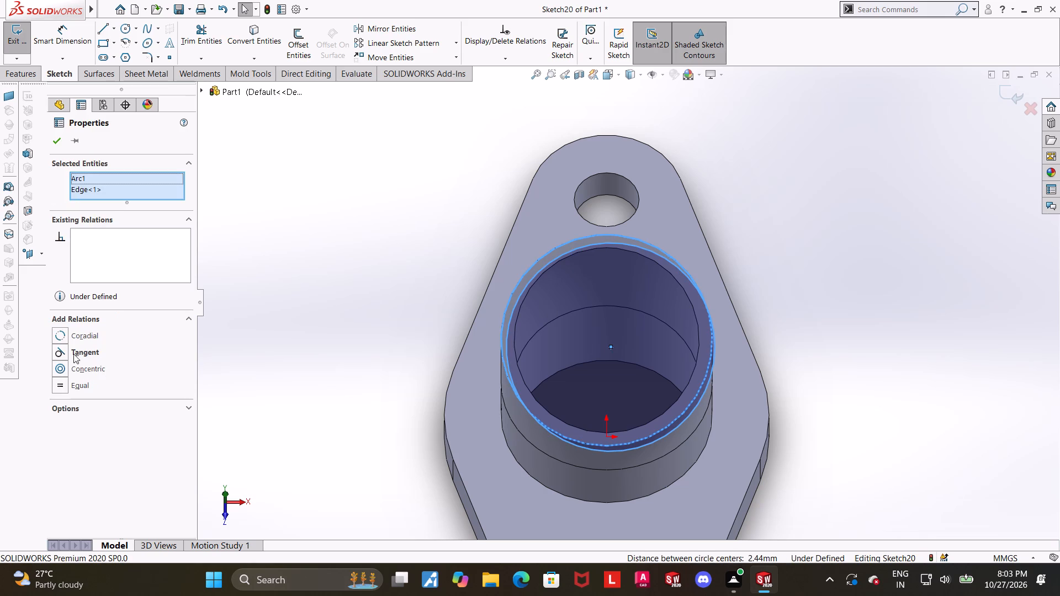
click(63, 364)
click(413, 310)
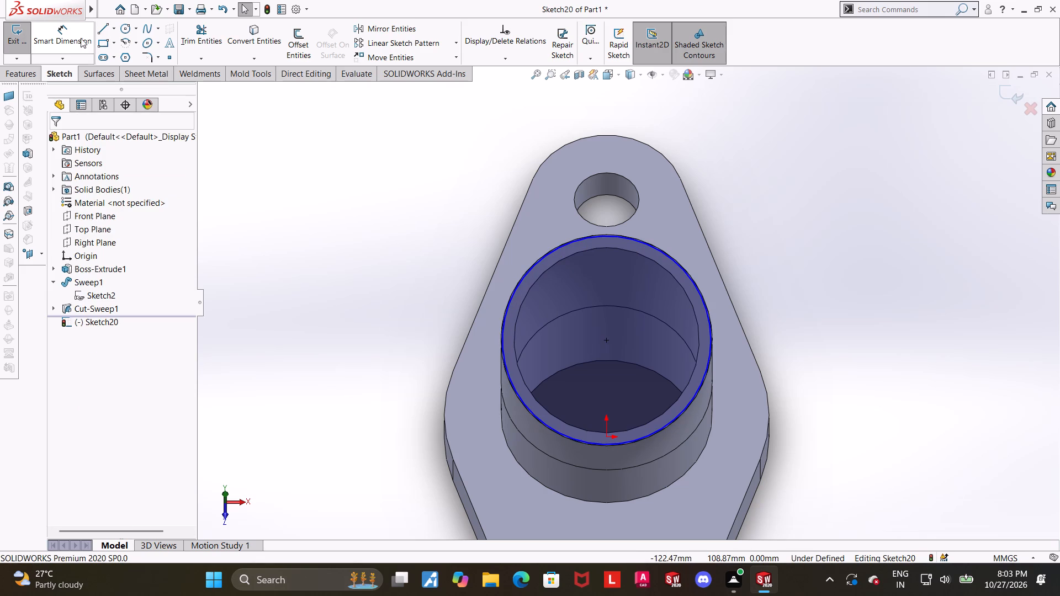
Dimension the new circle's diameter as 65-5, i.e. 60 mm.
click(81, 38)
click(675, 260)
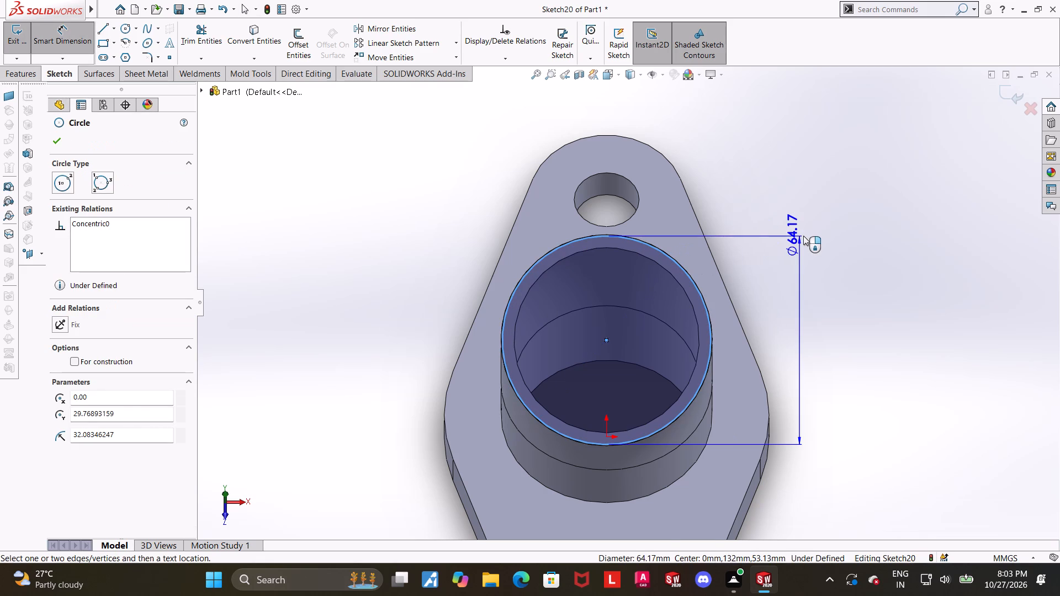
click(803, 236)
text(65-5)
key(Return)
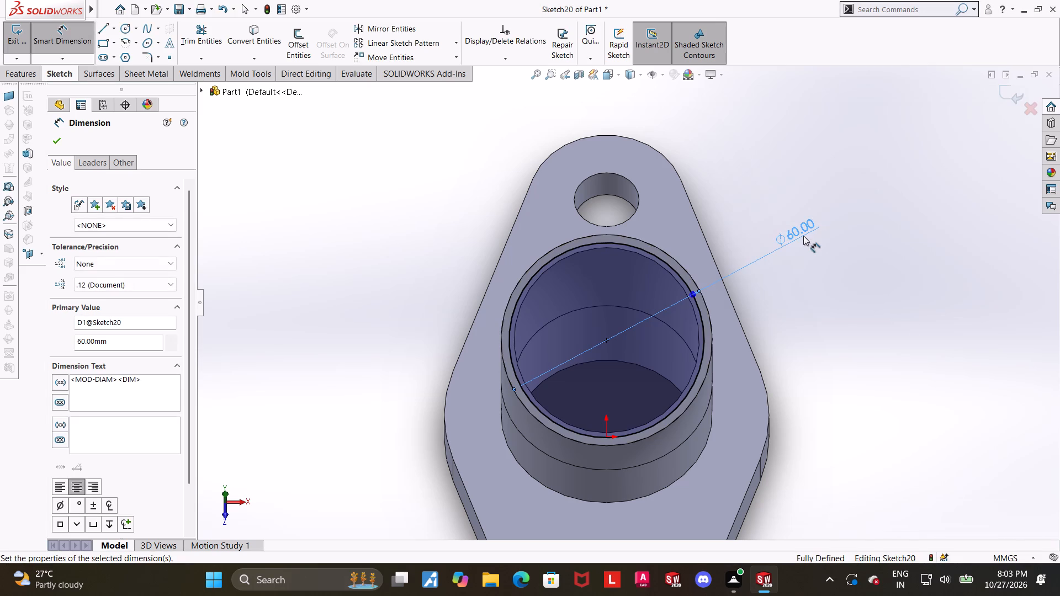
click(847, 275)
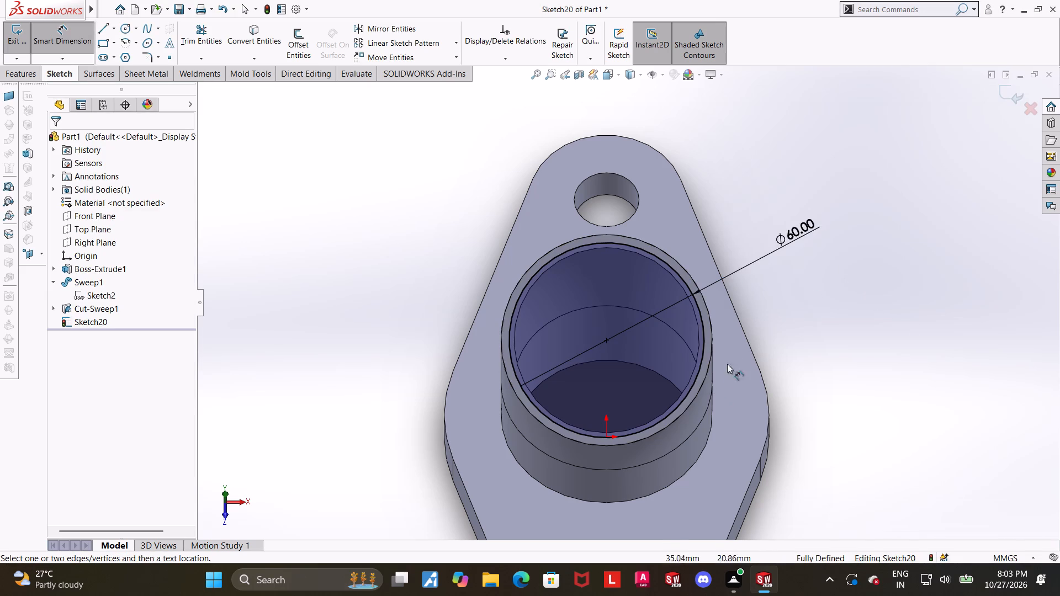
Examine the 60 mm circle against the pipe's inner and outer edges from several angles.
middle_drag(748, 348, 801, 302)
scroll(801, 302, up, 6)
scroll(770, 263, down, 4)
middle_drag(786, 275, 799, 265)
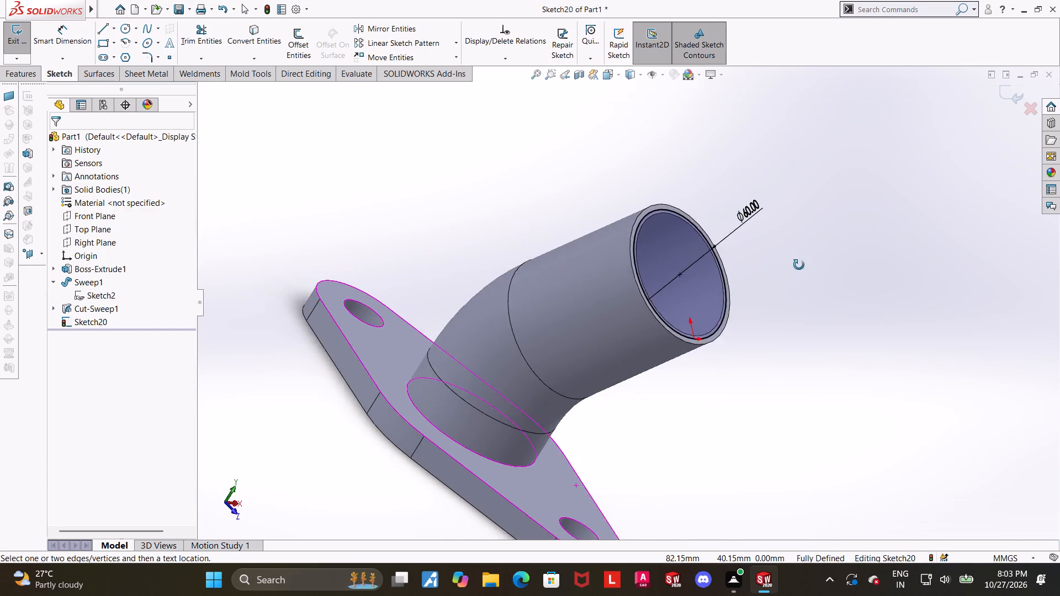
middle_drag(799, 265, 815, 258)
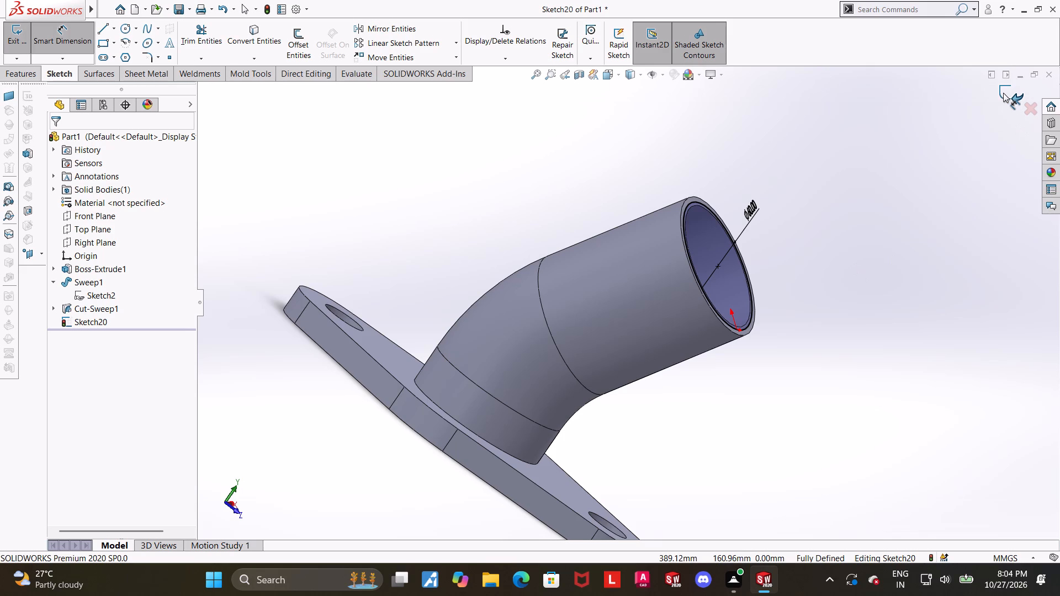
middle_drag(720, 396, 703, 430)
scroll(783, 308, down, 2)
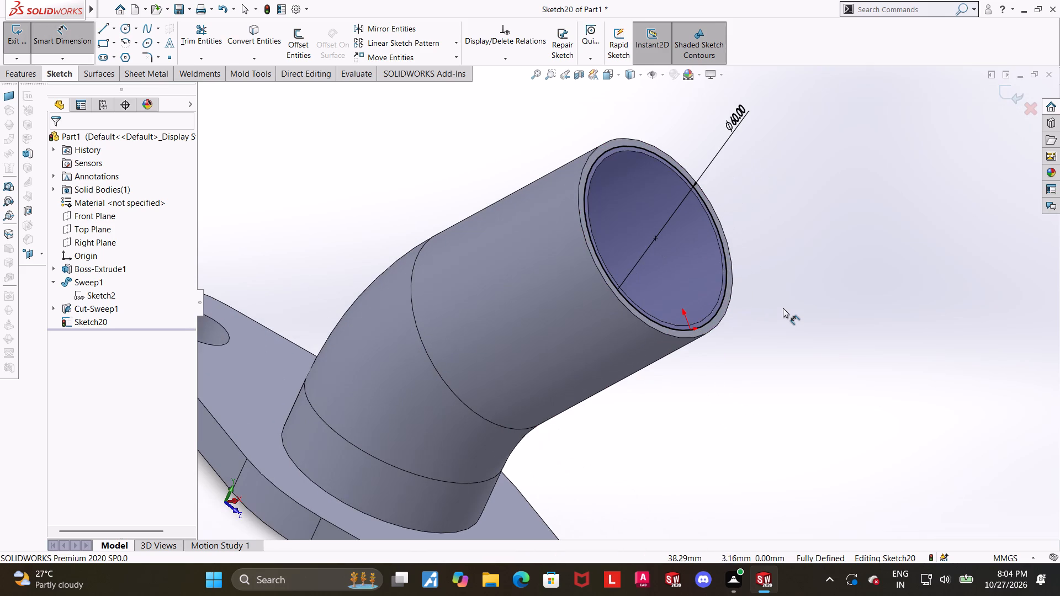
middle_drag(779, 311, 766, 316)
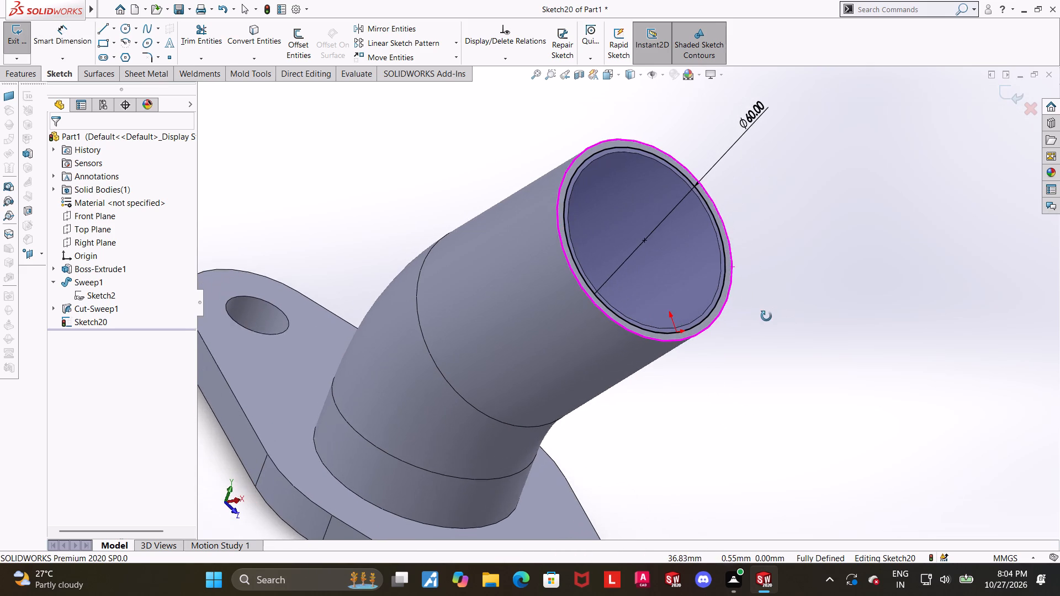
middle_drag(766, 316, 765, 317)
scroll(770, 327, up, 1)
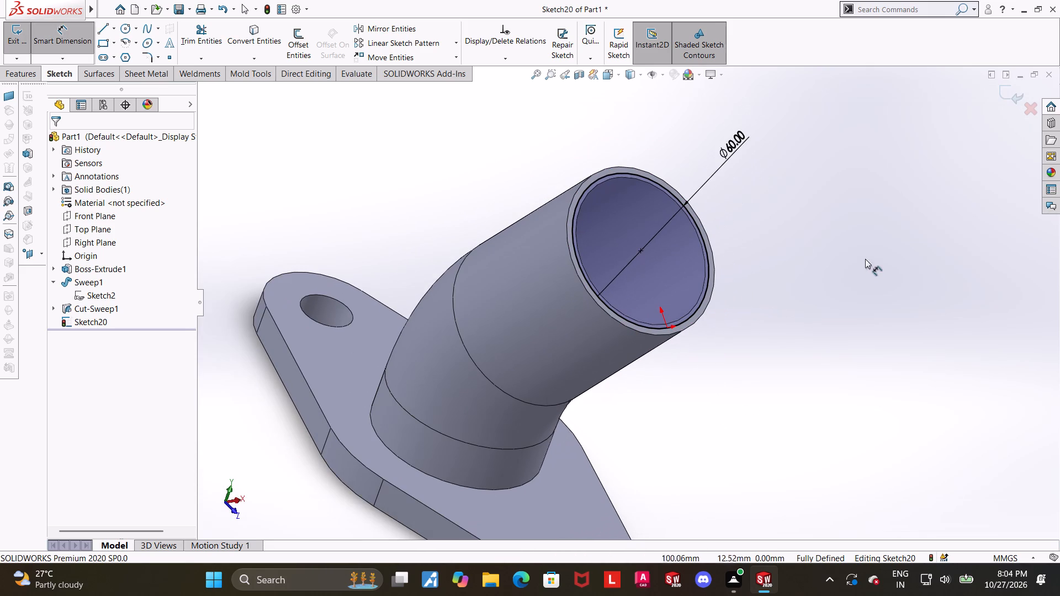
scroll(754, 250, down, 1)
middle_drag(748, 254, 738, 261)
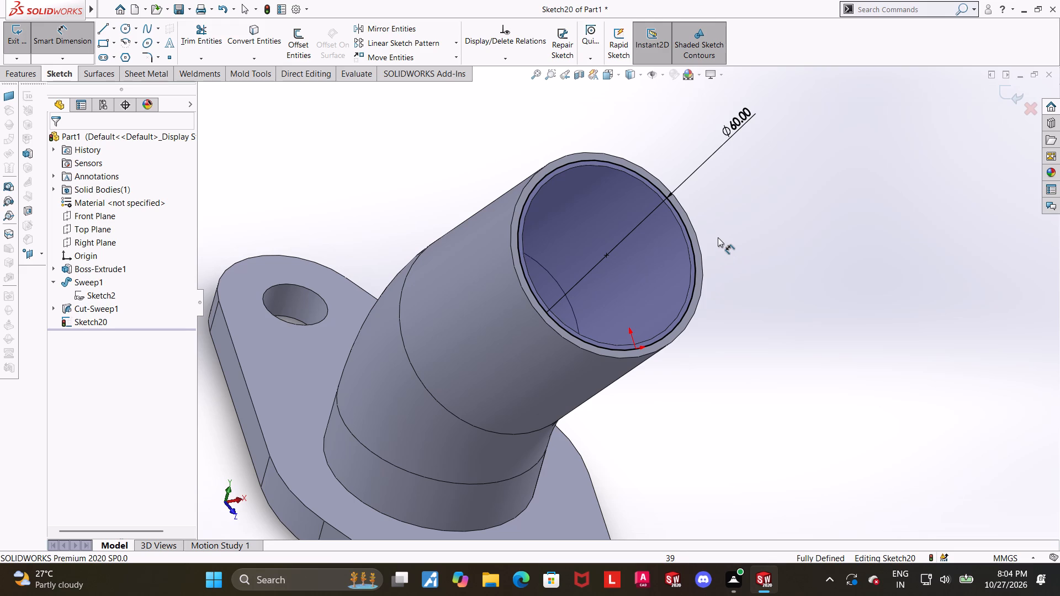
middle_drag(715, 238, 704, 247)
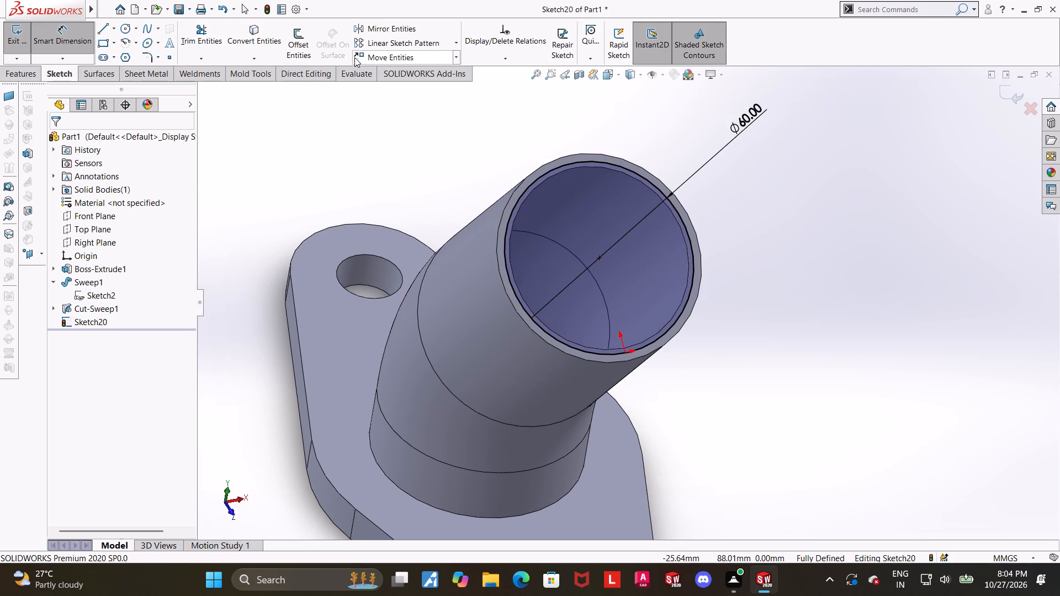
Convert the outer circular edge of the pipe's upper end into the sketch and finish the sketch.
click(264, 35)
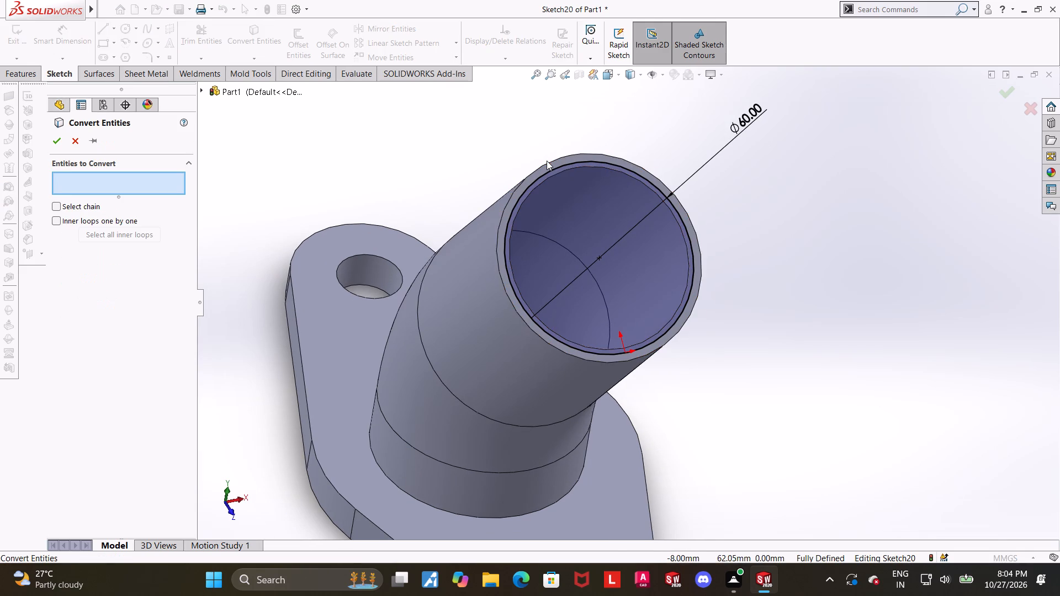
click(548, 162)
click(61, 142)
click(916, 322)
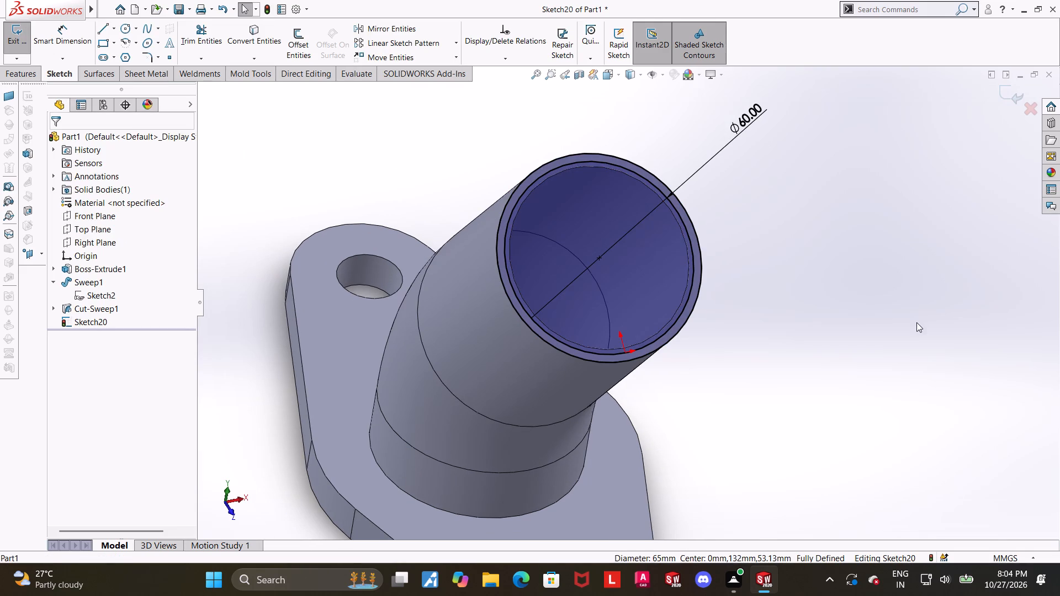
click(1004, 91)
Show Sketch2, the bent path sketch, in the model.
scroll(940, 179, up, 3)
middle_drag(768, 306, 834, 252)
scroll(824, 256, up, 1)
scroll(812, 260, down, 2)
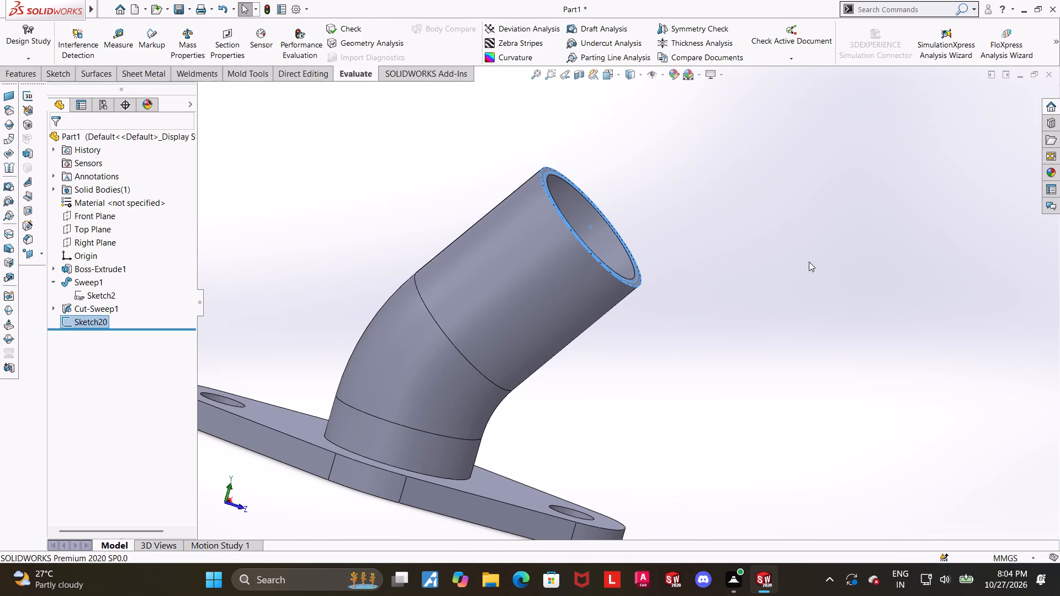
scroll(352, 316, up, 1)
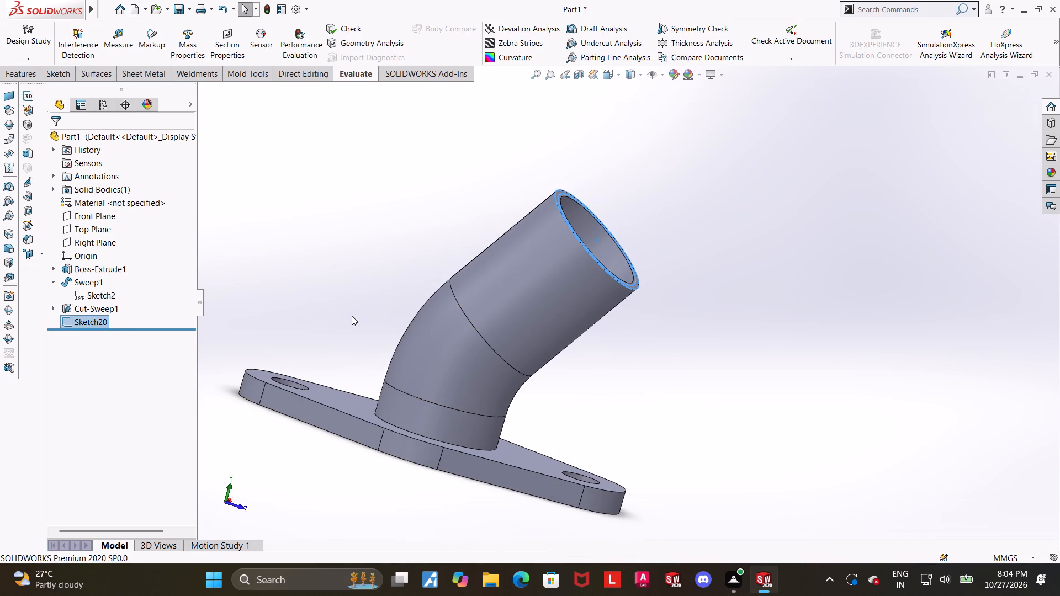
scroll(352, 316, up, 1)
middle_drag(706, 316, 691, 342)
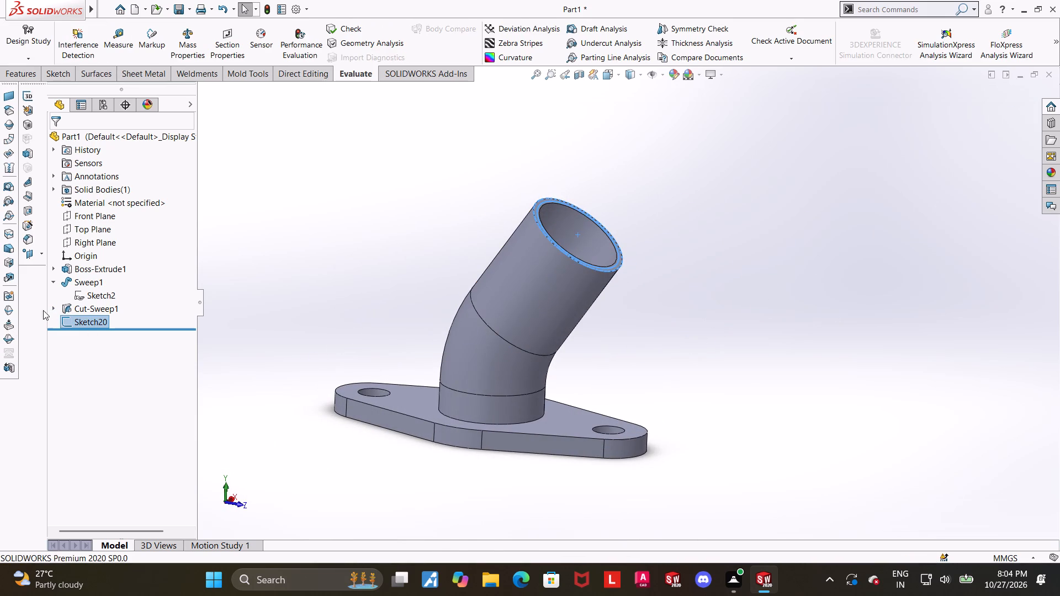
click(84, 293)
click(97, 279)
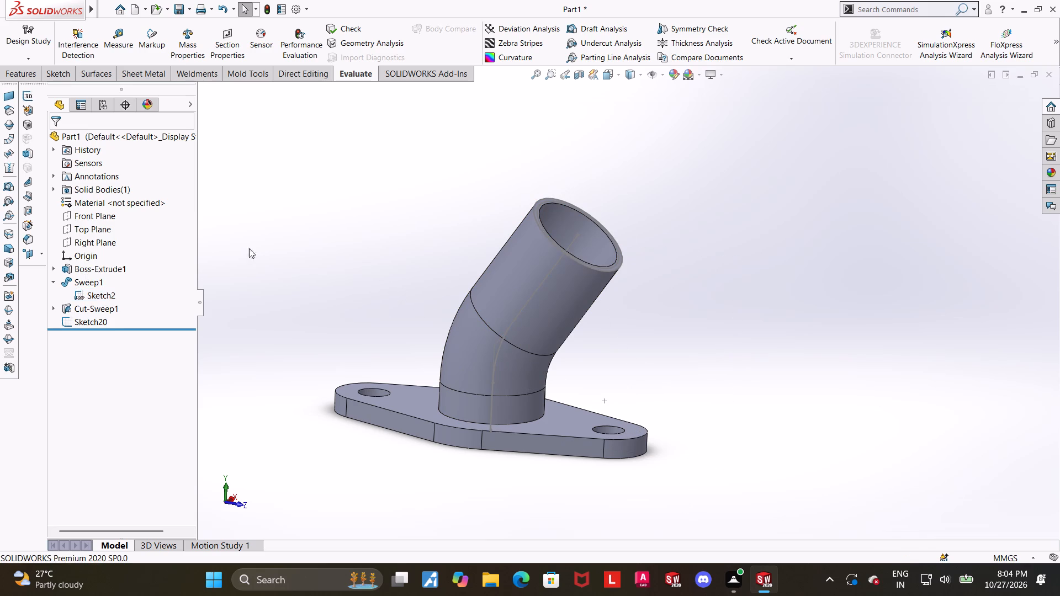
click(251, 245)
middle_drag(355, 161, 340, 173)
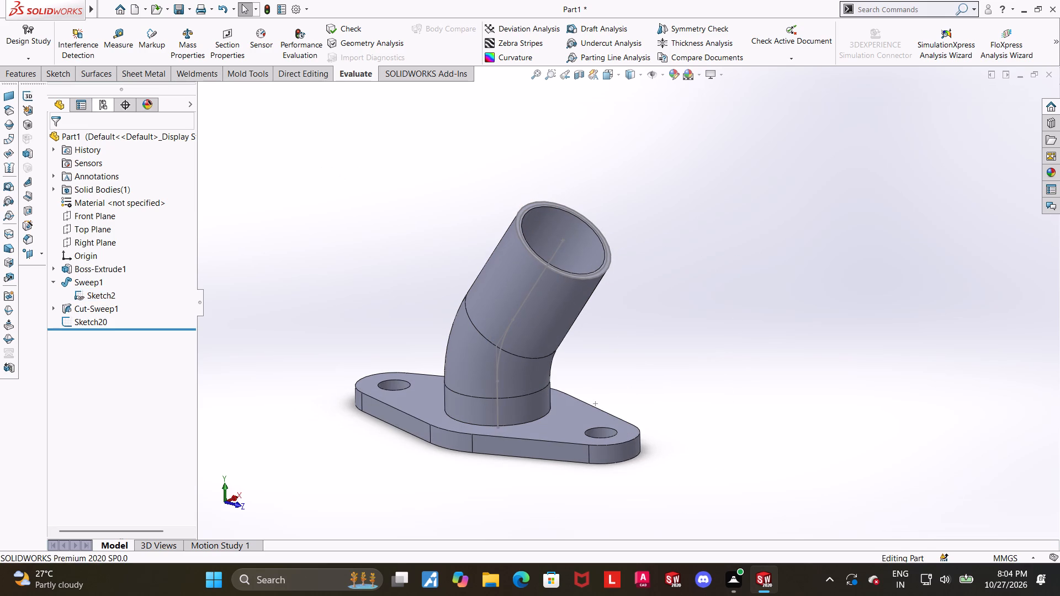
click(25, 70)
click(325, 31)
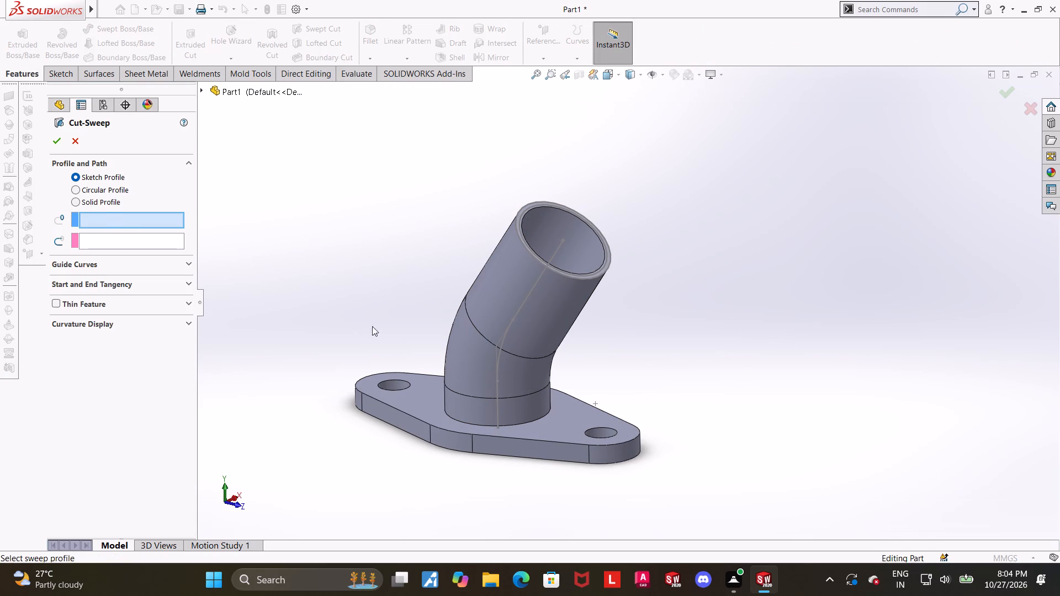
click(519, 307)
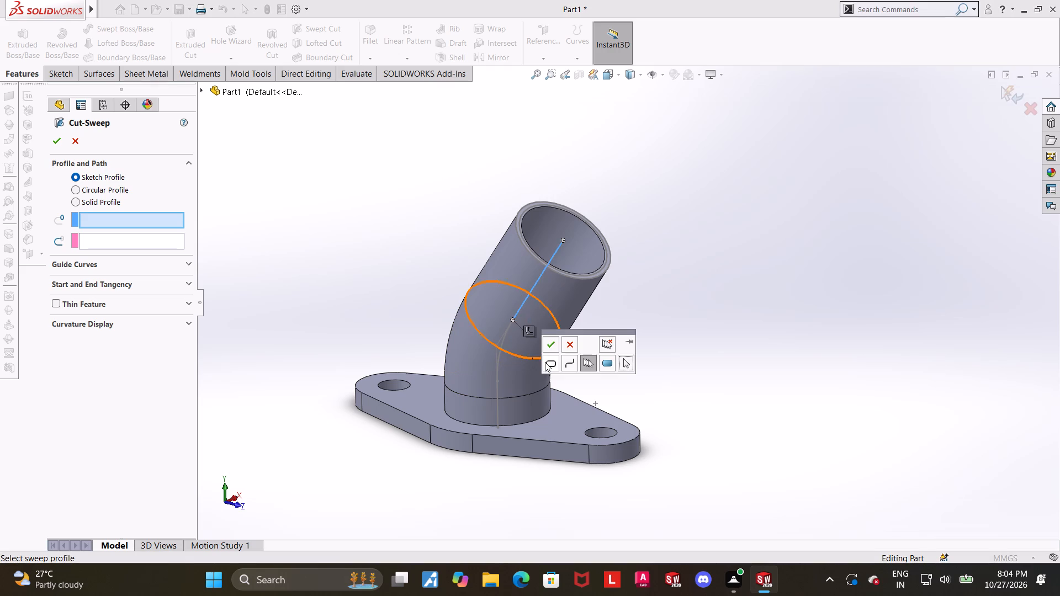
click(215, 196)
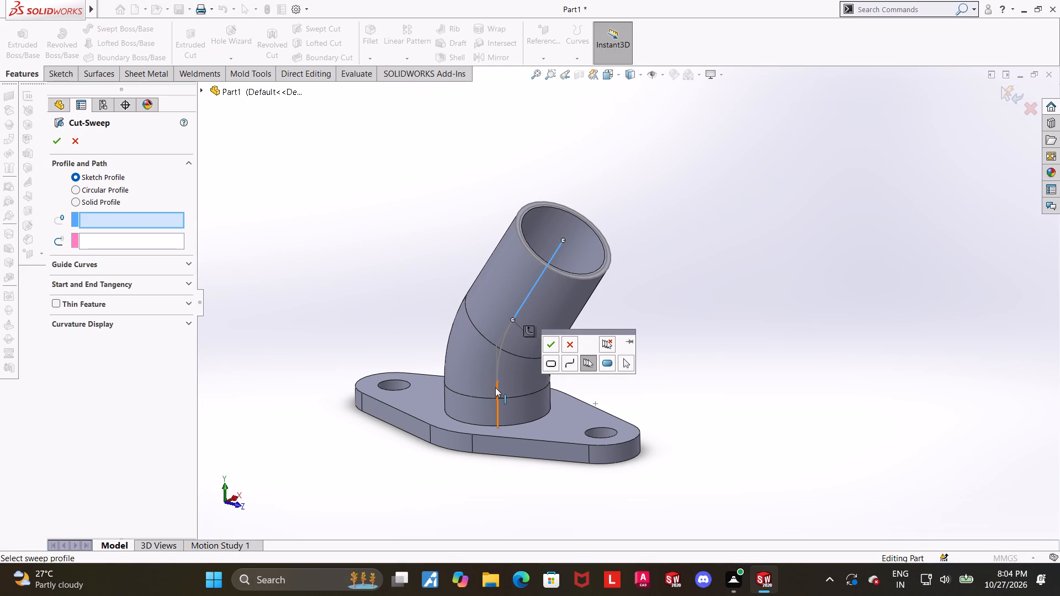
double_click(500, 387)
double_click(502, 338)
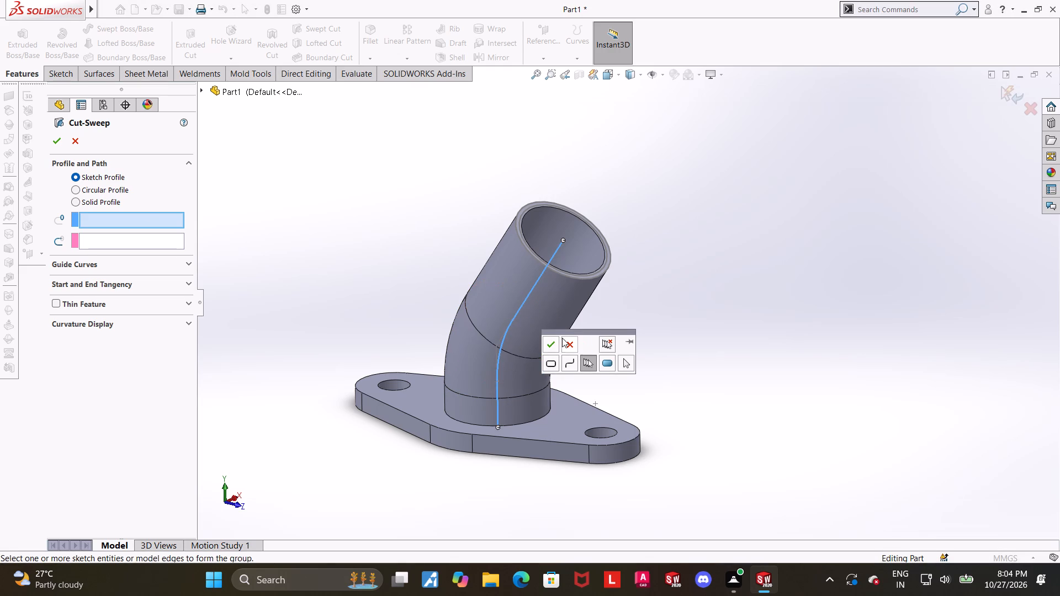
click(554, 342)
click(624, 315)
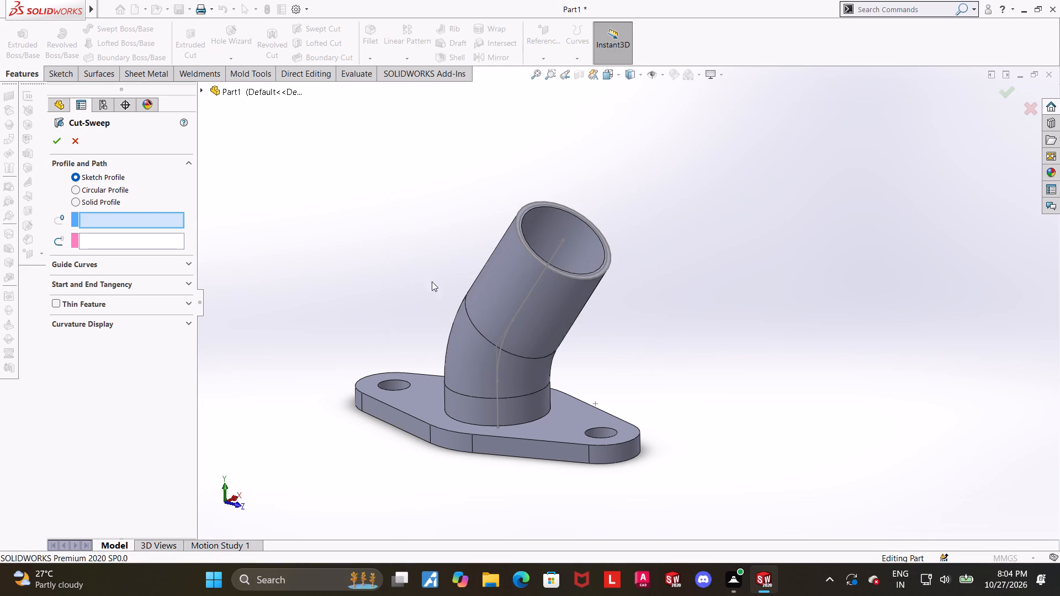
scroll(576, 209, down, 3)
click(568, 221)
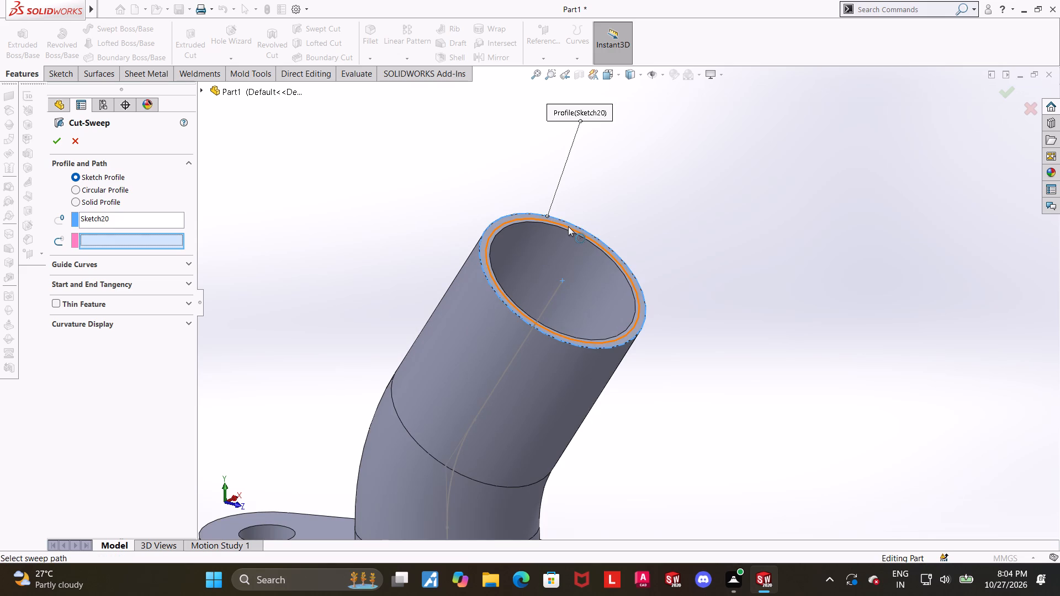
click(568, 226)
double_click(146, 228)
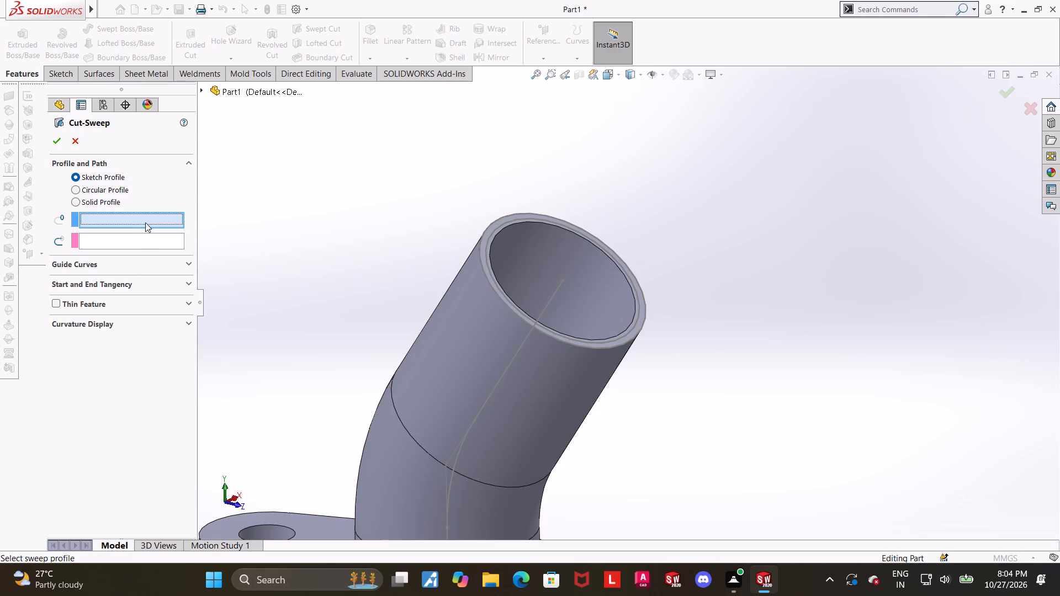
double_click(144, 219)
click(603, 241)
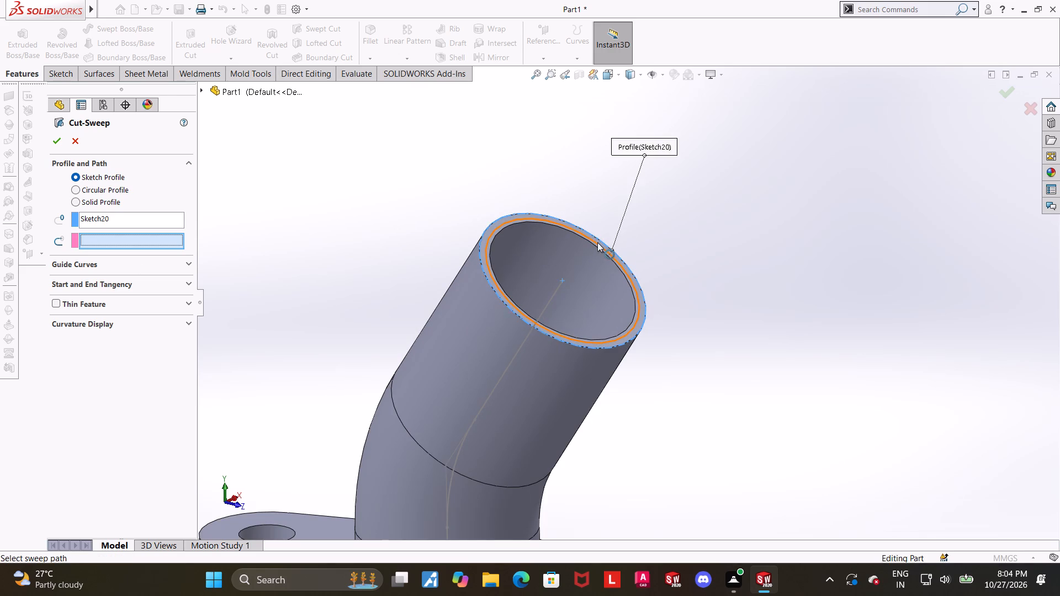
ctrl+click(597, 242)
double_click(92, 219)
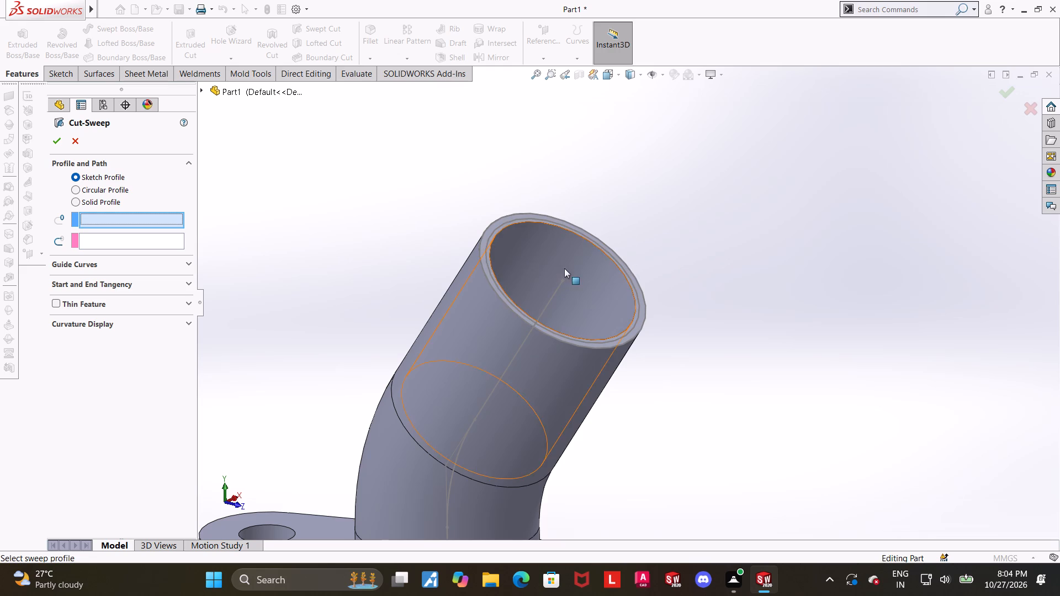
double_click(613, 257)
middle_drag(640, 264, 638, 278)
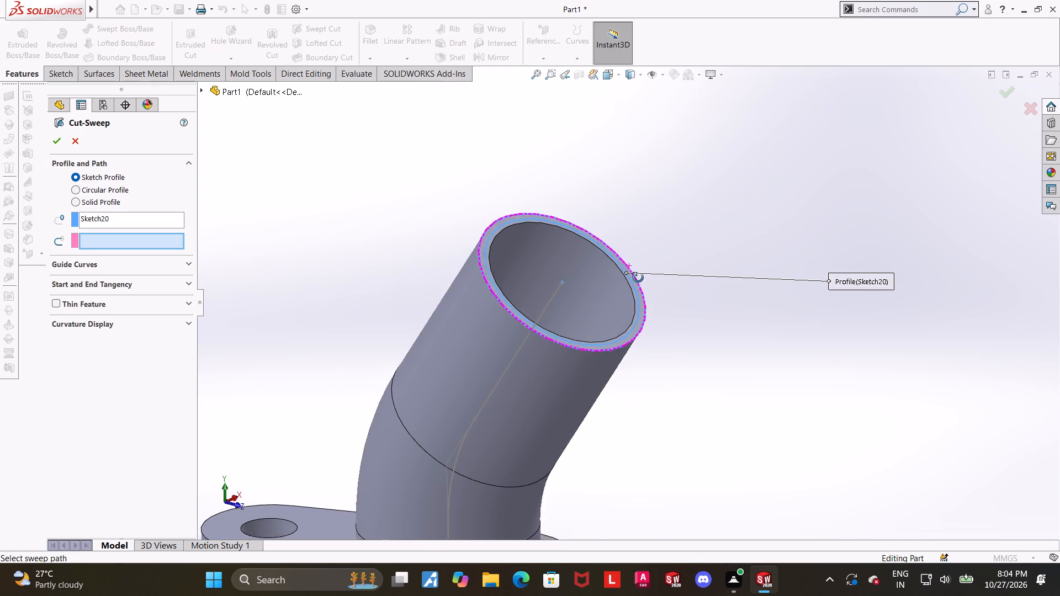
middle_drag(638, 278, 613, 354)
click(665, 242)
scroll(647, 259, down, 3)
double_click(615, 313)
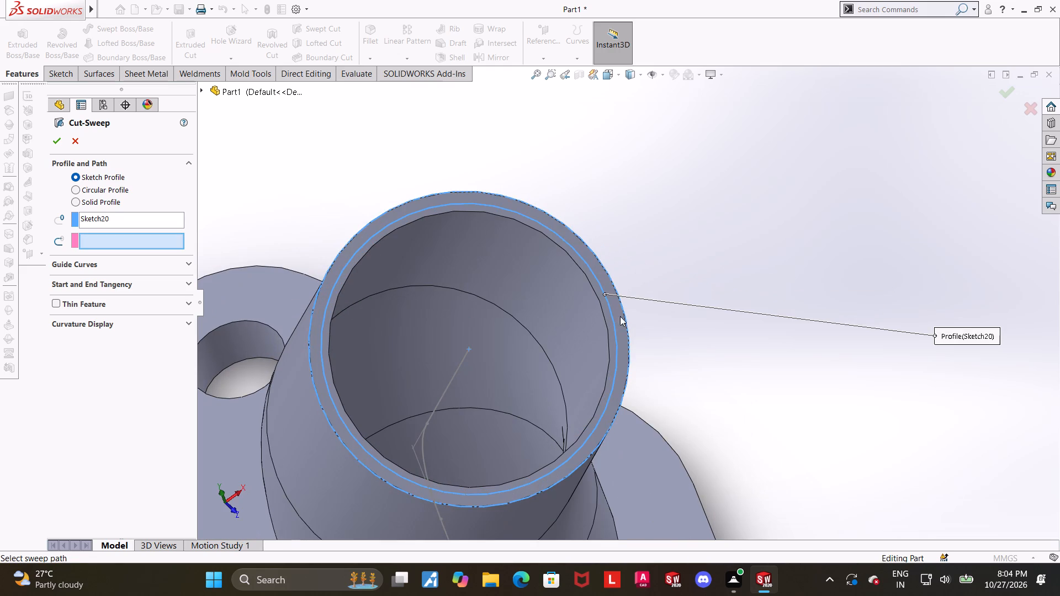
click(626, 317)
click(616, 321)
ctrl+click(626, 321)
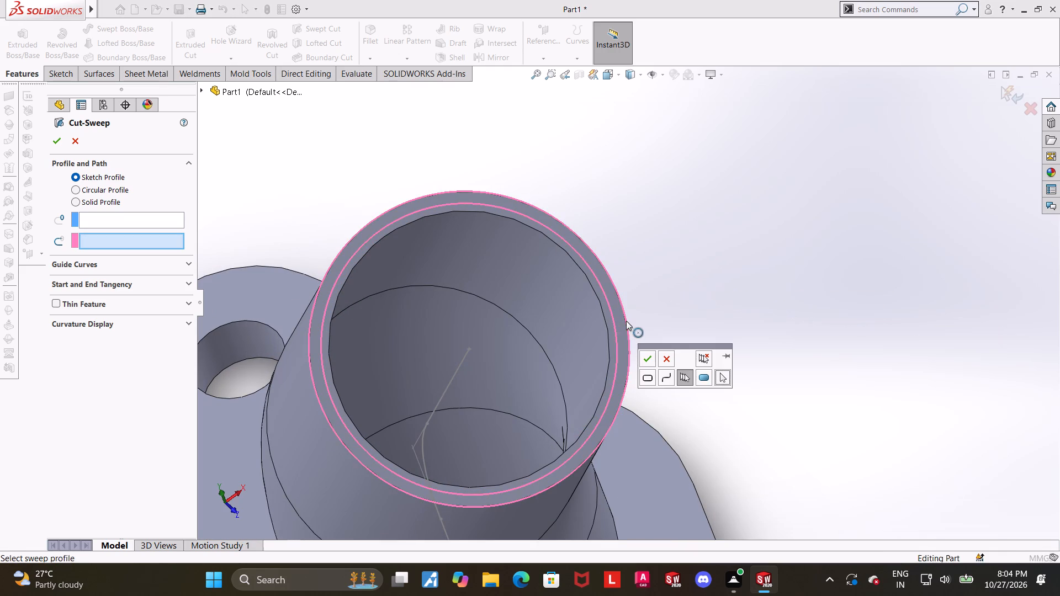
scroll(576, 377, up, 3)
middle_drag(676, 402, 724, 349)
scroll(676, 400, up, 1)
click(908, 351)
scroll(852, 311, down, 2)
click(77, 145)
Extrude-cut the ring between Sketch20's 60 mm circle and the pipe's outer edge to a blind depth of 12 mm.
scroll(809, 268, up, 1)
middle_drag(797, 275, 754, 305)
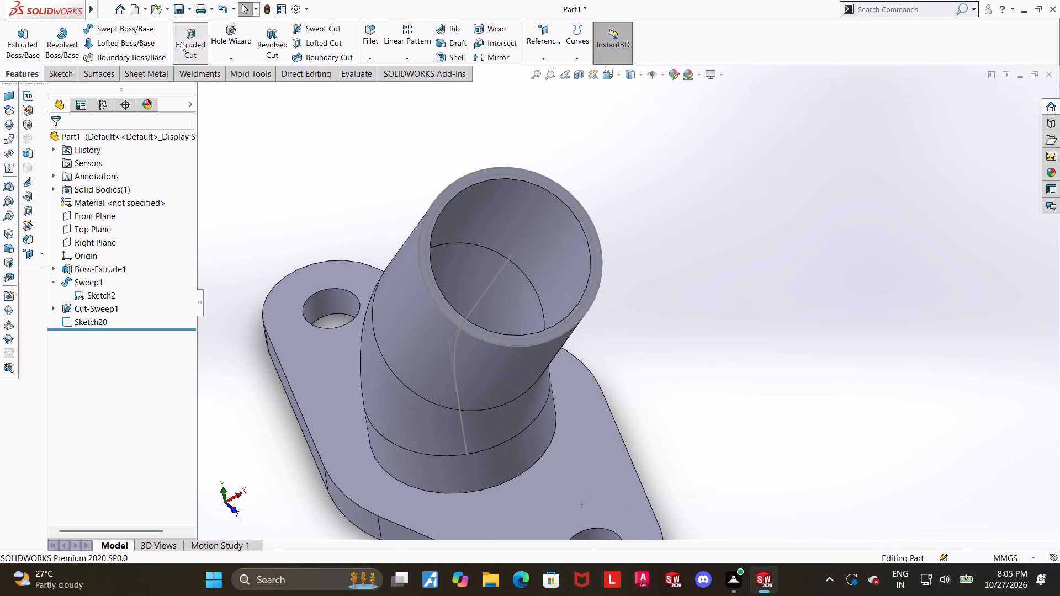
click(181, 42)
click(571, 321)
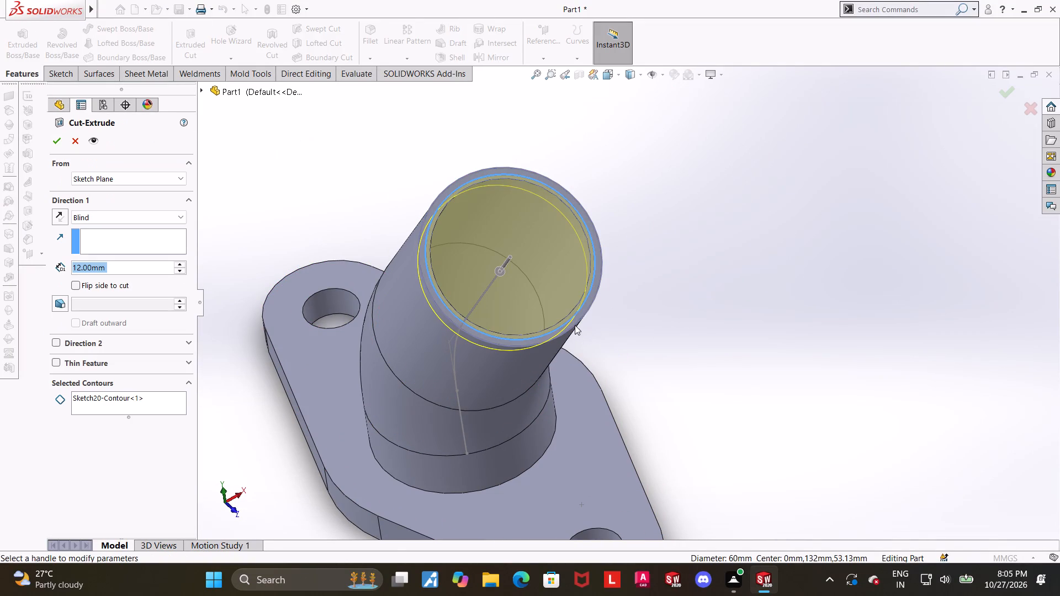
right_click(124, 400)
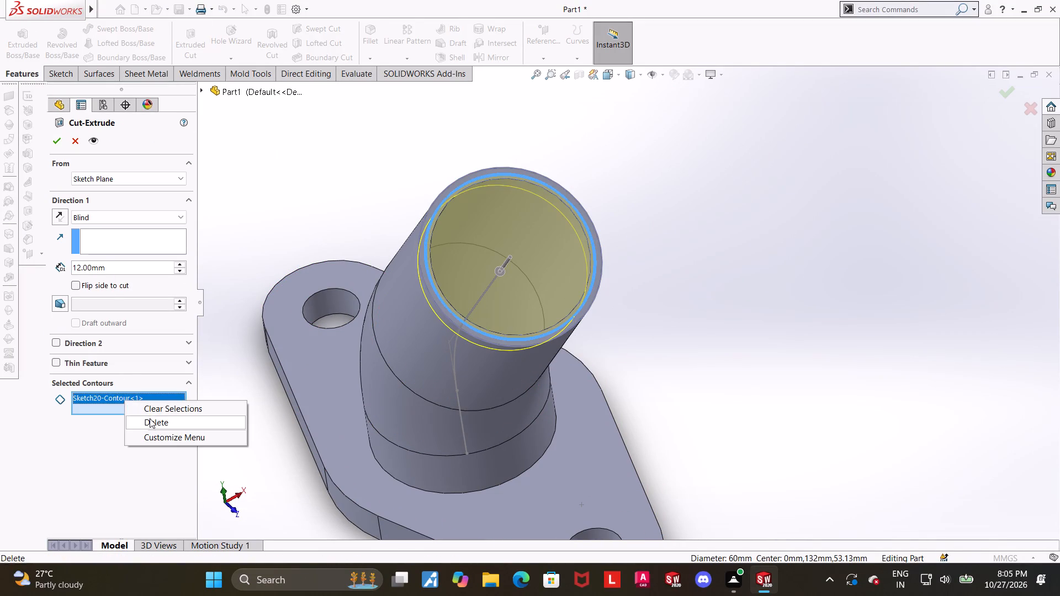
click(150, 418)
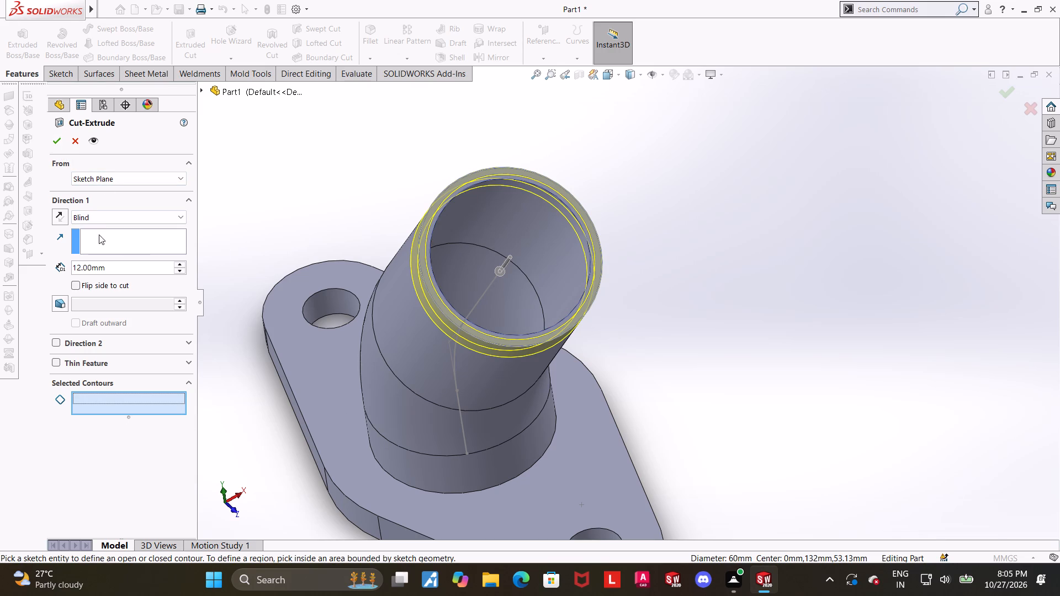
click(51, 141)
click(692, 279)
Hide Sketch2, the bent path sketch under Sweep1, and collapse the Sweep1 feature.
middle_drag(698, 284, 695, 350)
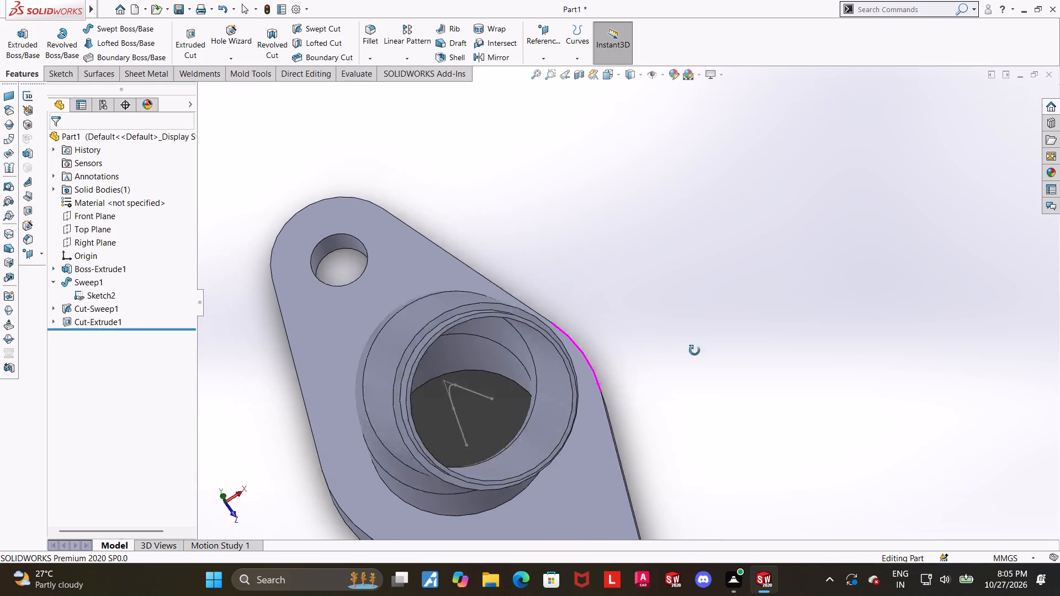
middle_drag(695, 350, 726, 230)
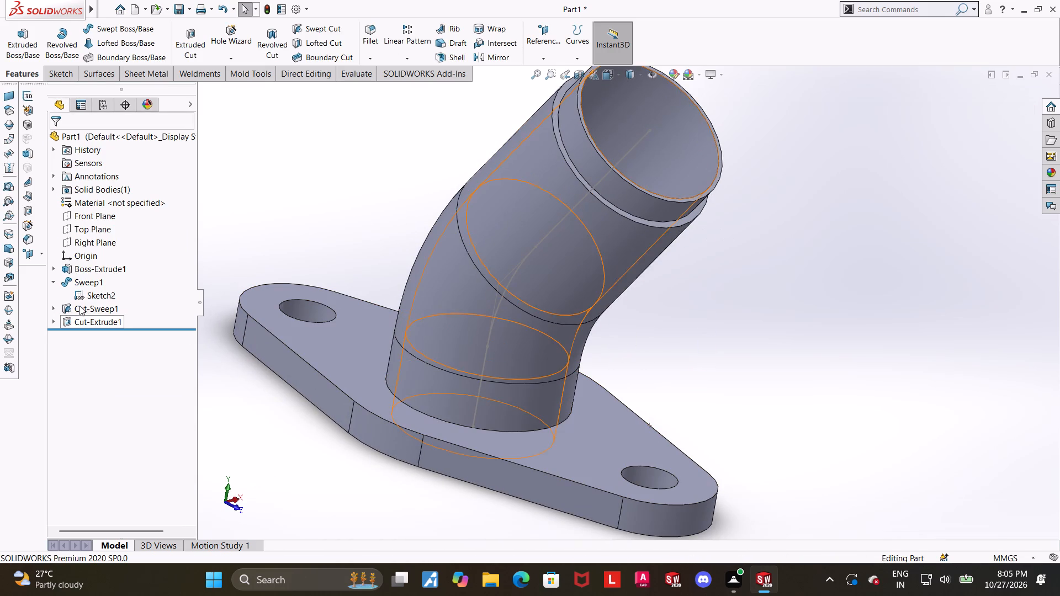
right_click(101, 299)
click(114, 285)
click(56, 279)
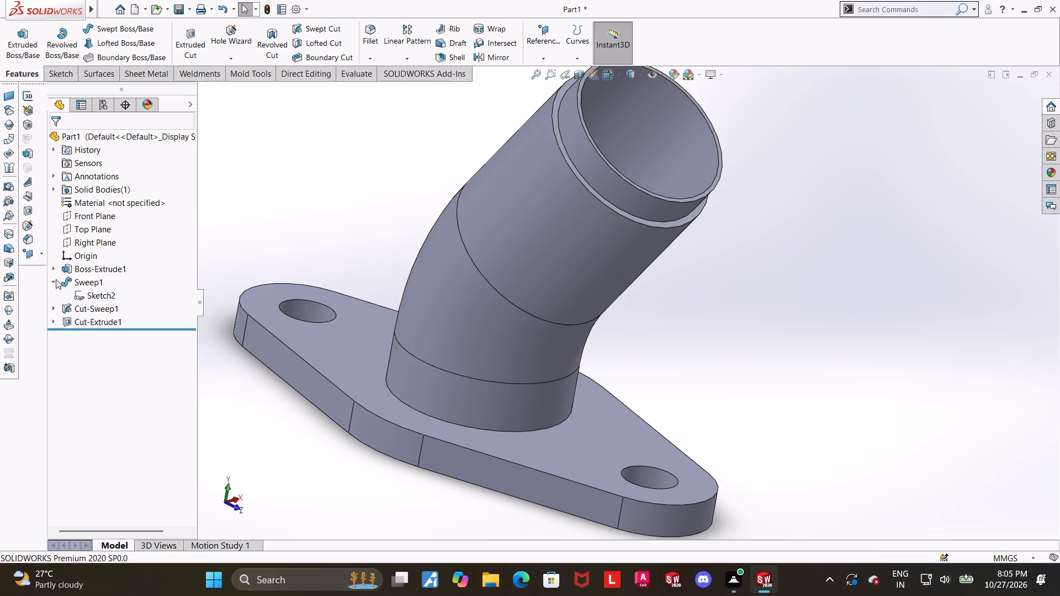
Examine the stepped end of the pipe from several angles, including normal to the new shoulder face.
scroll(622, 269, up, 4)
middle_drag(721, 252, 695, 418)
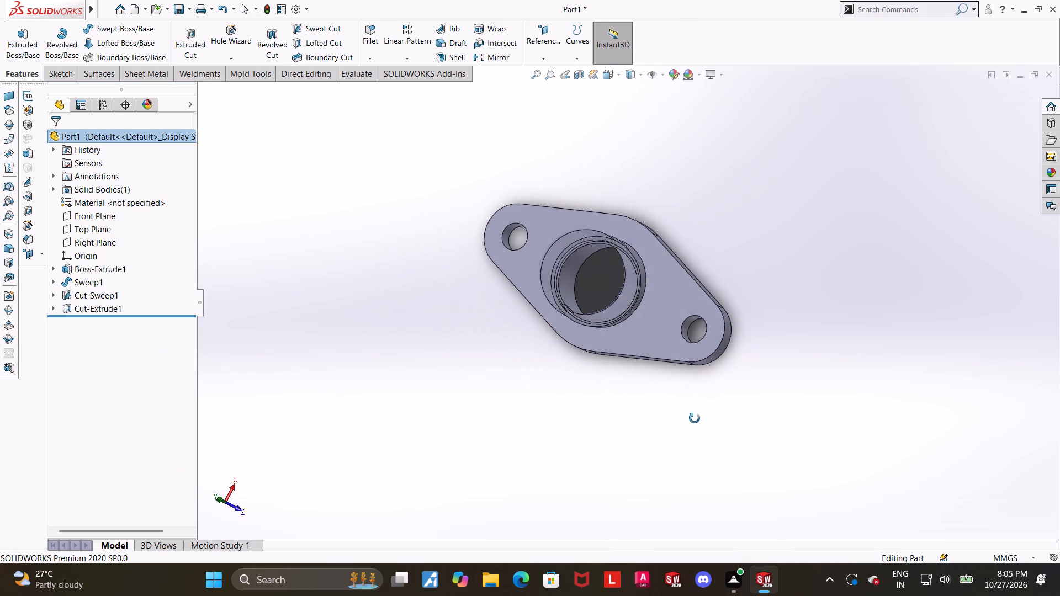
middle_drag(695, 418, 690, 397)
click(608, 77)
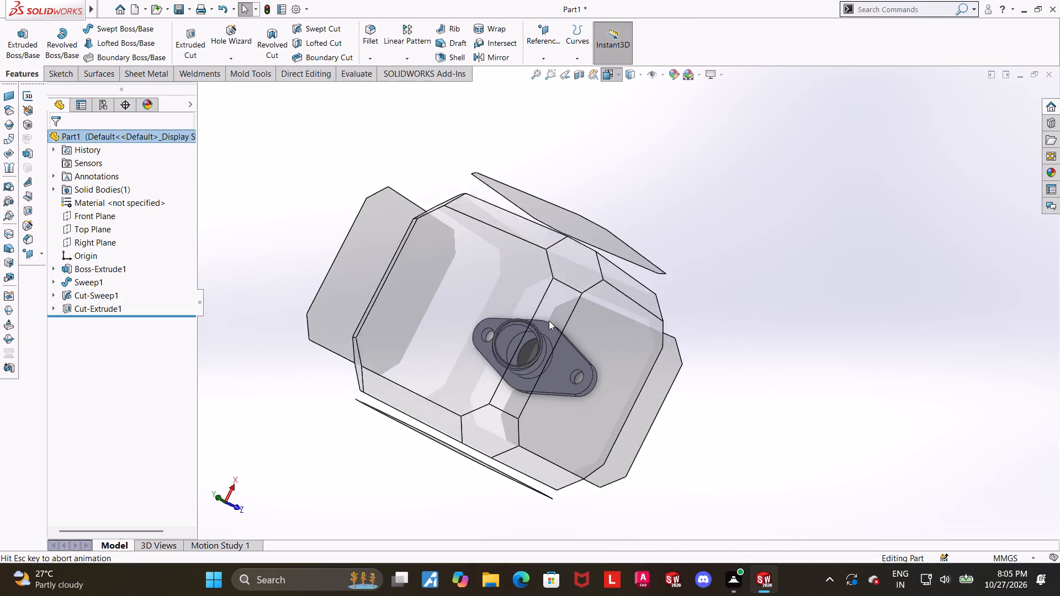
click(523, 342)
scroll(656, 324, down, 3)
middle_drag(814, 290, 766, 297)
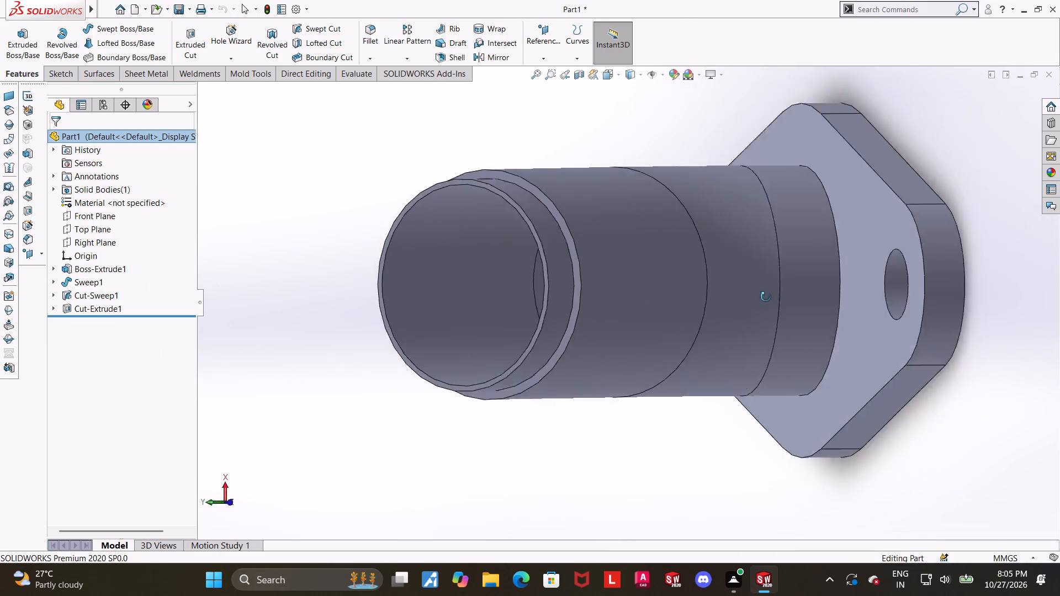
middle_drag(766, 297, 807, 360)
scroll(808, 360, up, 1)
click(656, 345)
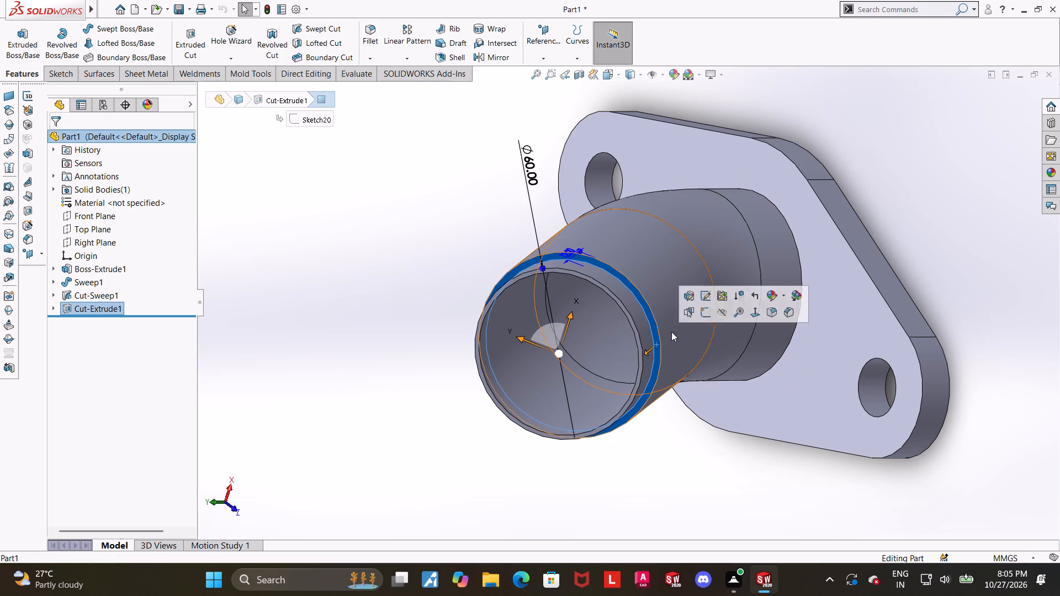
click(749, 317)
click(840, 365)
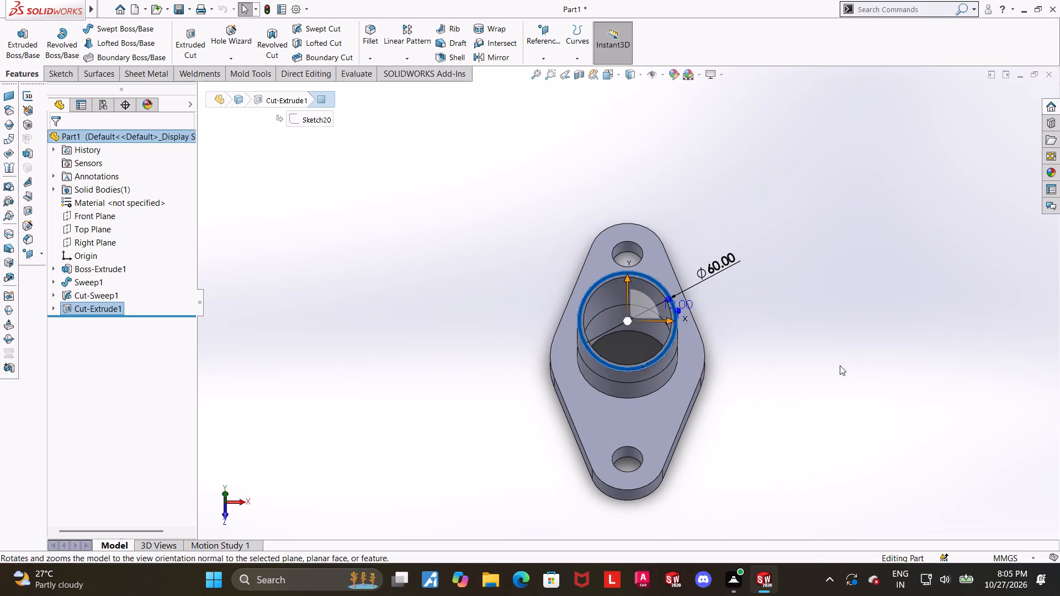
Examine the pipe's side profile and the reduced-diameter end from both sides.
scroll(604, 327, down, 4)
middle_drag(798, 359, 868, 359)
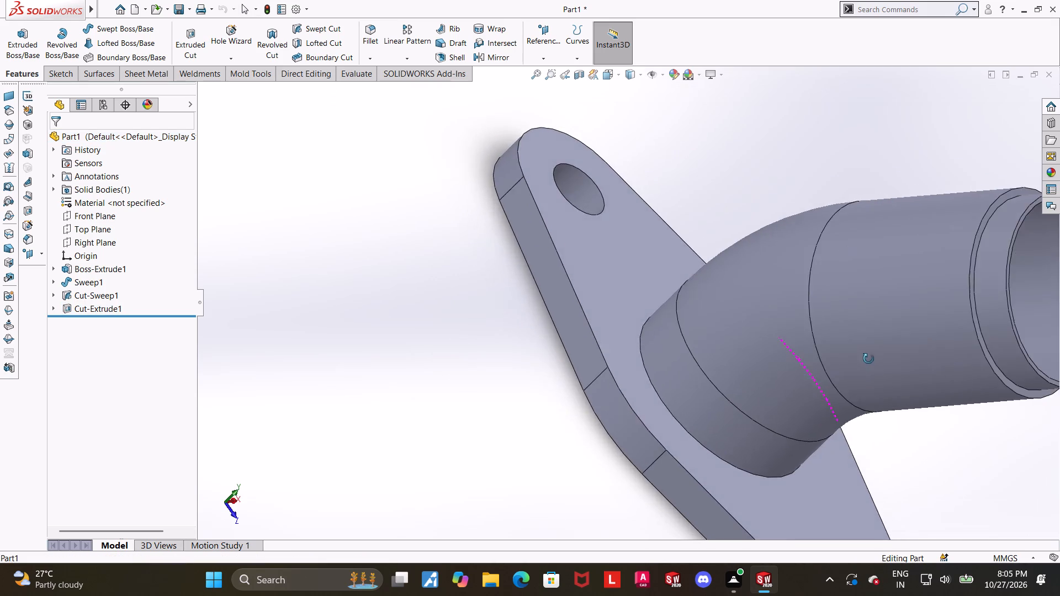
middle_drag(868, 359, 867, 359)
scroll(867, 359, up, 5)
scroll(888, 275, down, 5)
middle_drag(789, 297, 836, 318)
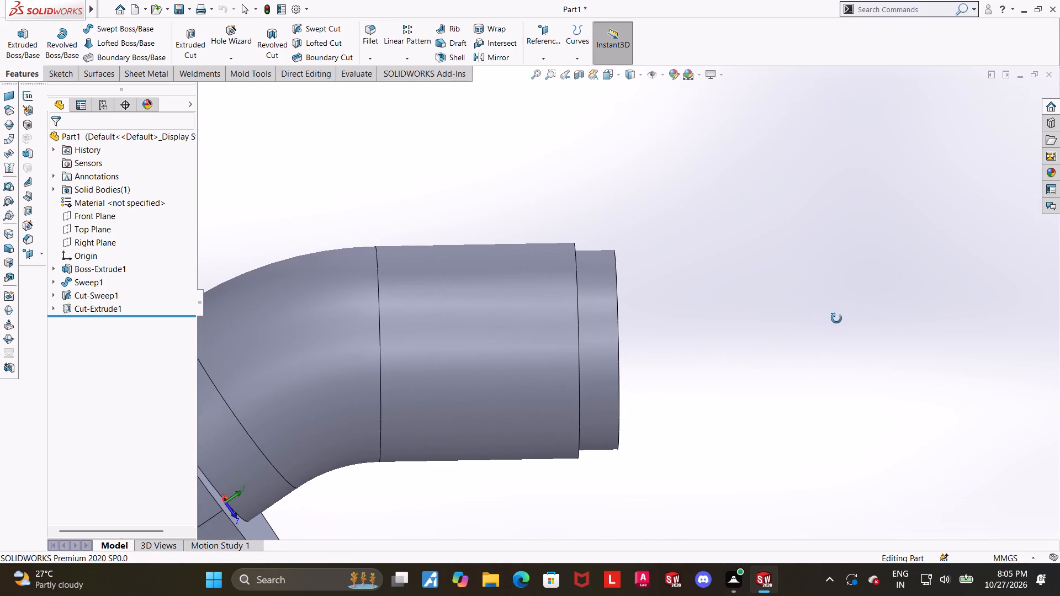
middle_drag(836, 318, 836, 305)
click(608, 73)
click(536, 366)
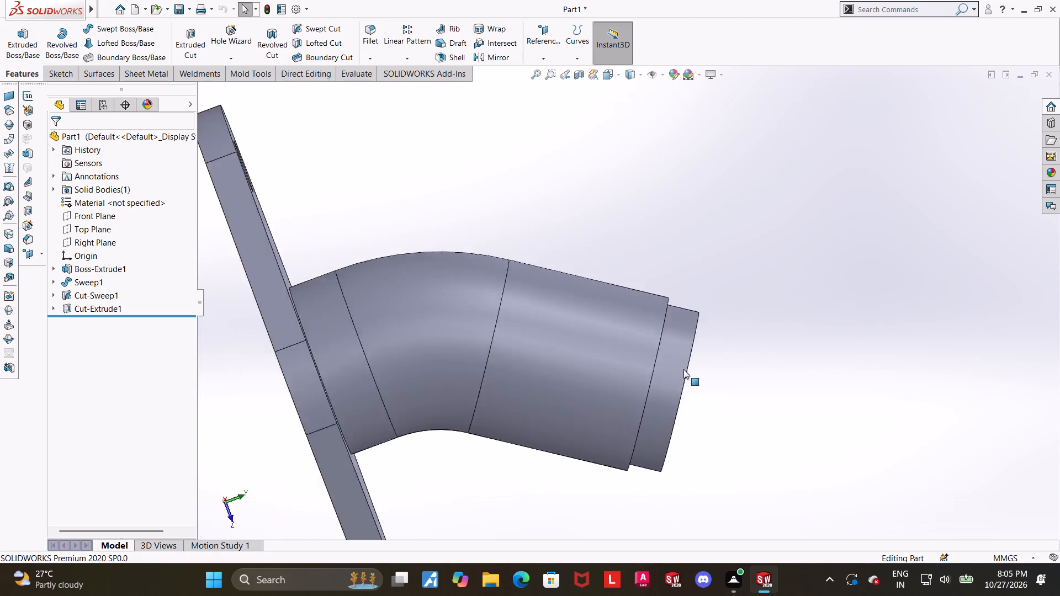
scroll(786, 428, down, 4)
middle_drag(775, 427, 768, 428)
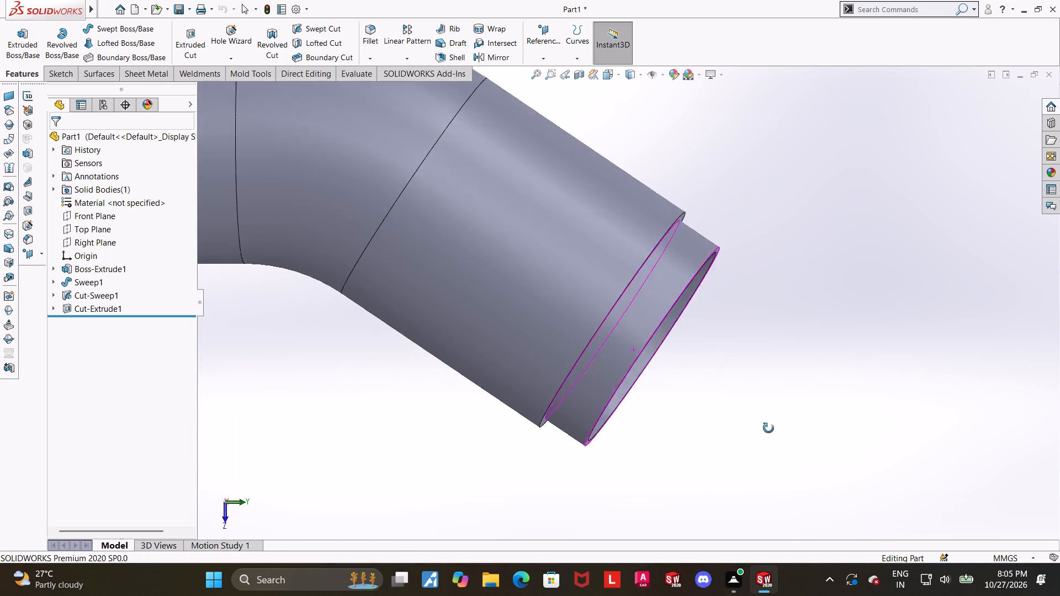
middle_drag(768, 428, 548, 339)
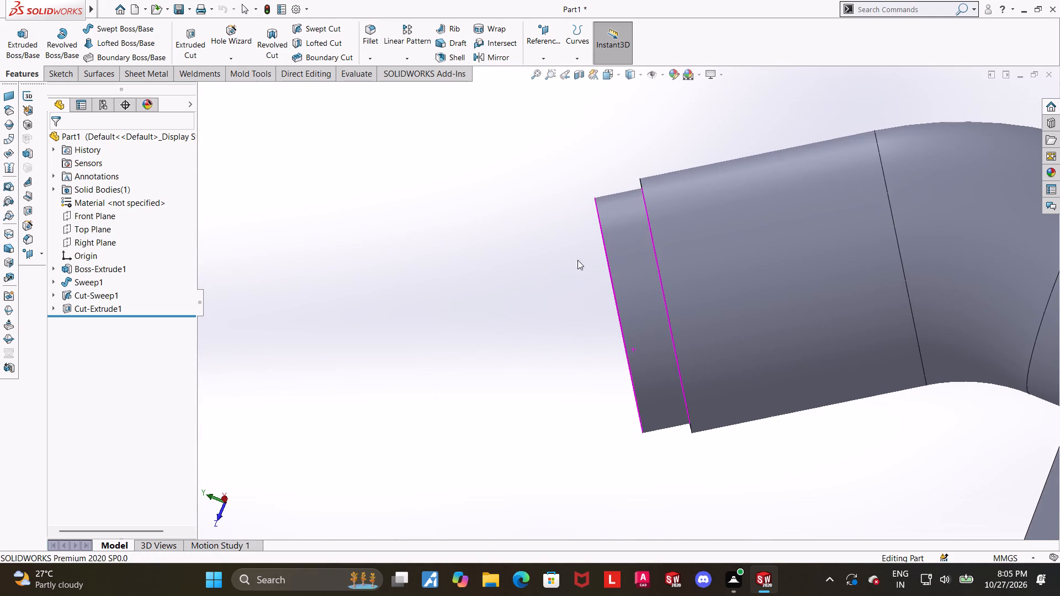
click(606, 72)
click(518, 361)
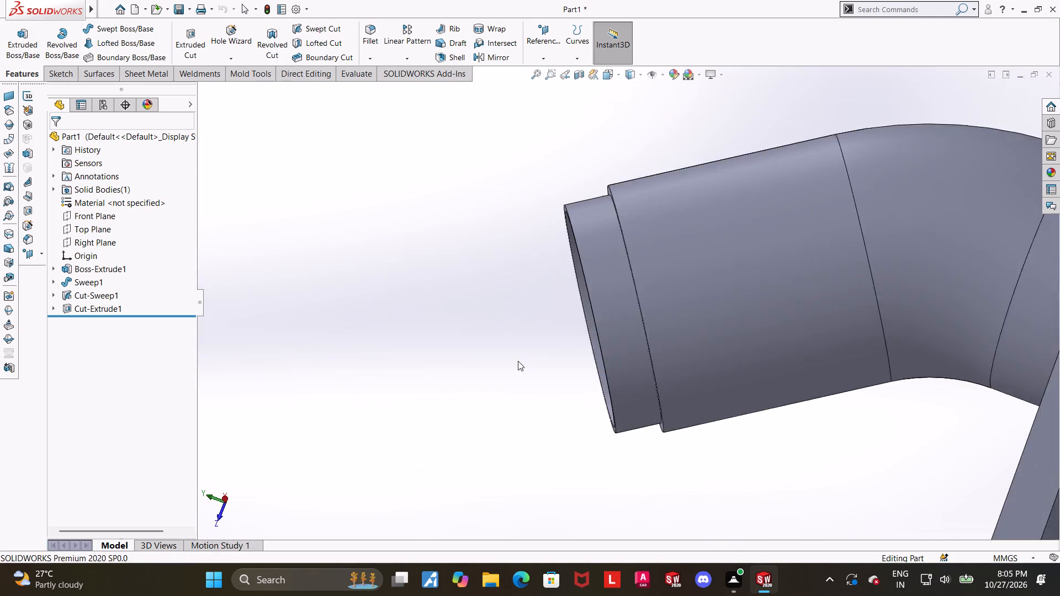
scroll(601, 462, down, 2)
middle_drag(645, 439, 746, 424)
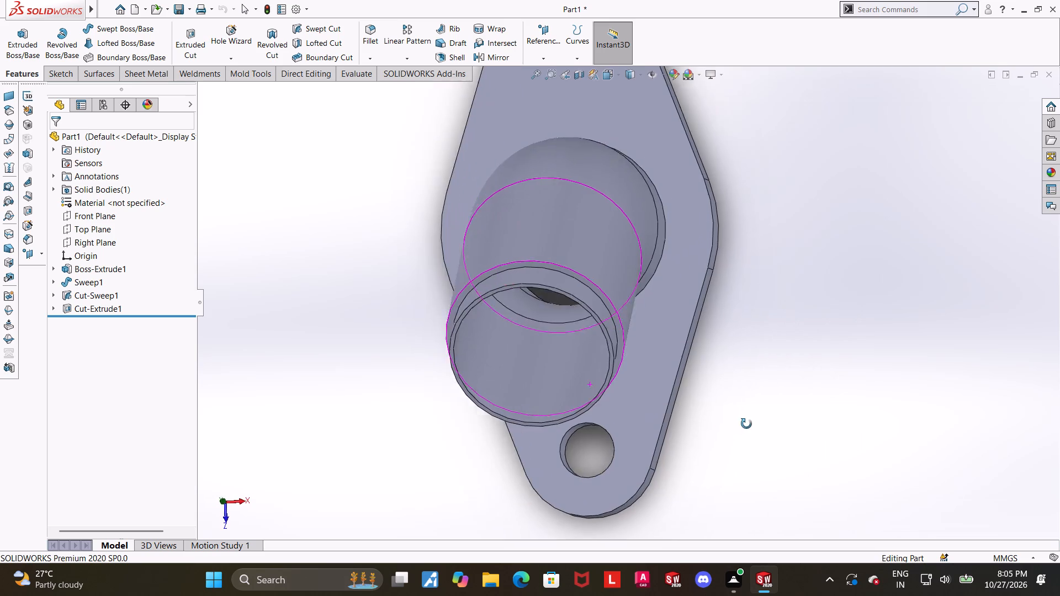
middle_drag(746, 424, 765, 355)
click(899, 408)
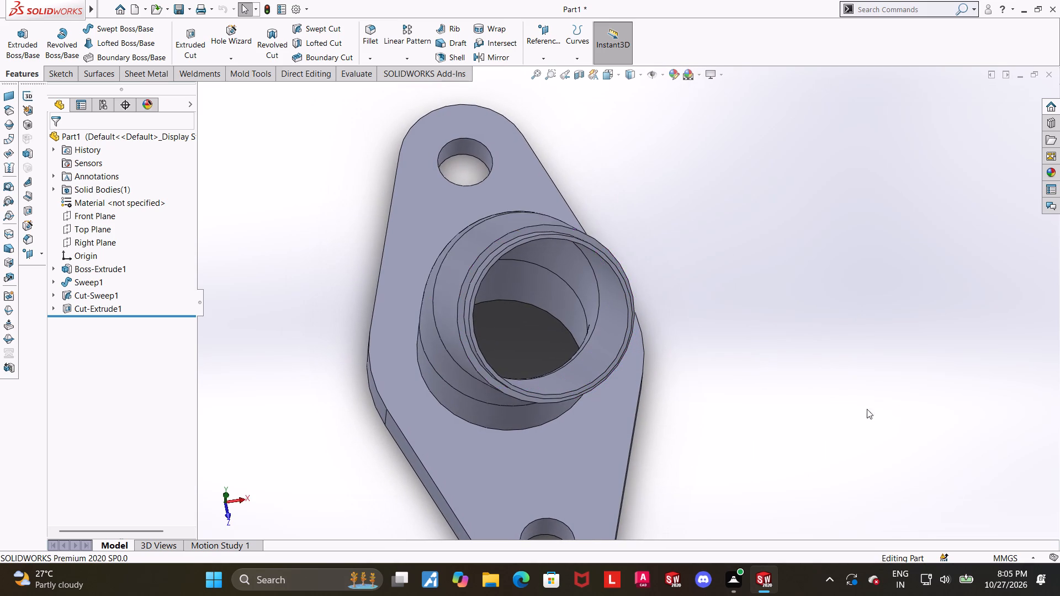
Examine the pipe bore, the bend and the underside of the diamond flange.
middle_drag(845, 403, 864, 258)
scroll(863, 258, up, 5)
scroll(691, 174, down, 4)
middle_drag(632, 248, 629, 161)
scroll(612, 149, down, 5)
scroll(613, 206, up, 5)
middle_drag(695, 329, 754, 383)
scroll(765, 386, up, 1)
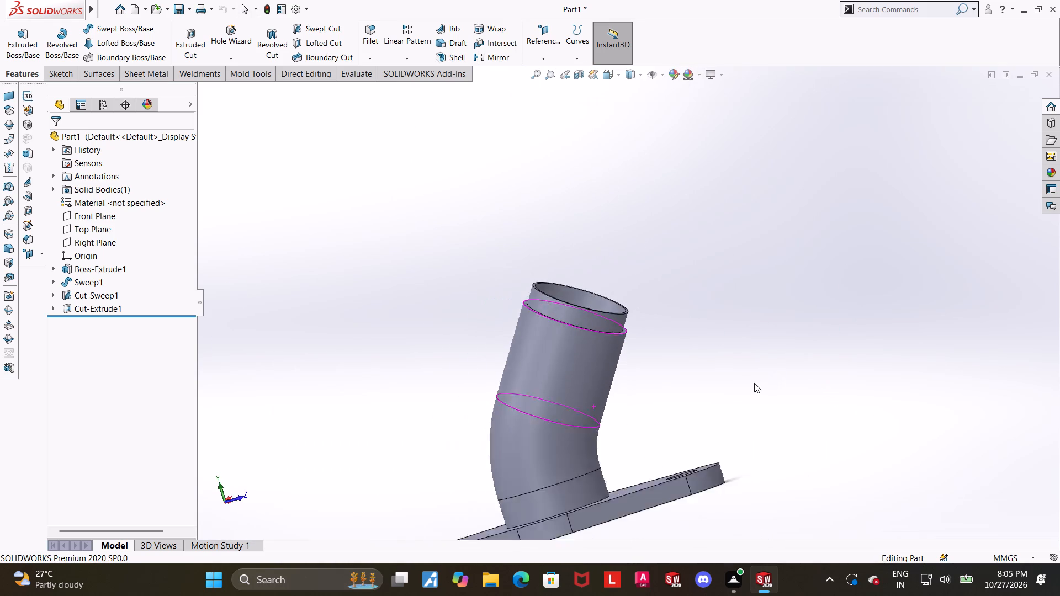
middle_drag(754, 383, 756, 384)
scroll(754, 383, up, 3)
middle_drag(738, 397, 767, 329)
scroll(579, 453, down, 5)
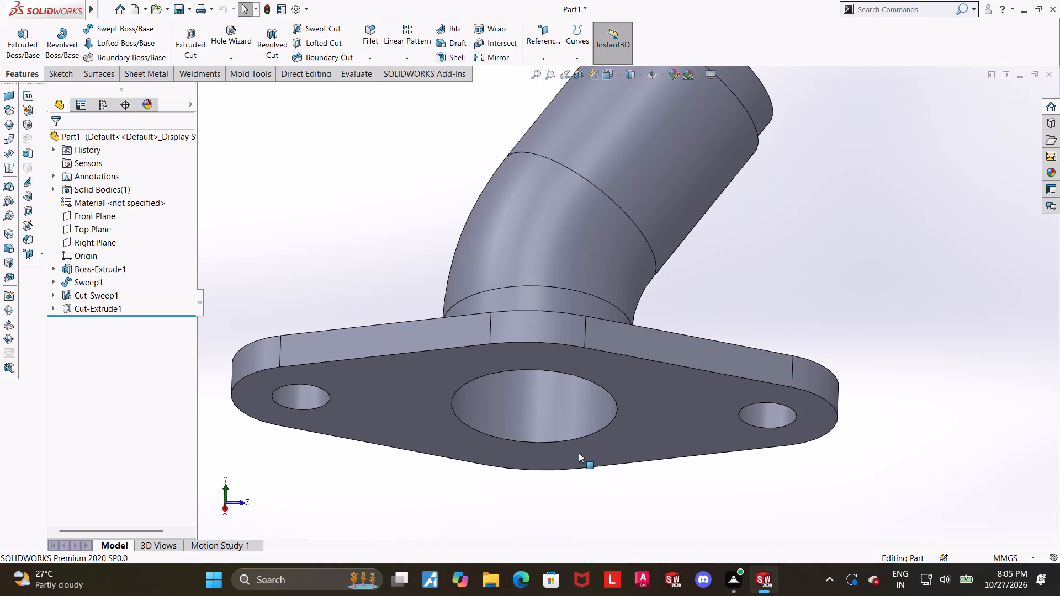
Examine the flange's edge, the pipe's side profile and the open stepped end from several angles.
middle_drag(567, 368, 569, 422)
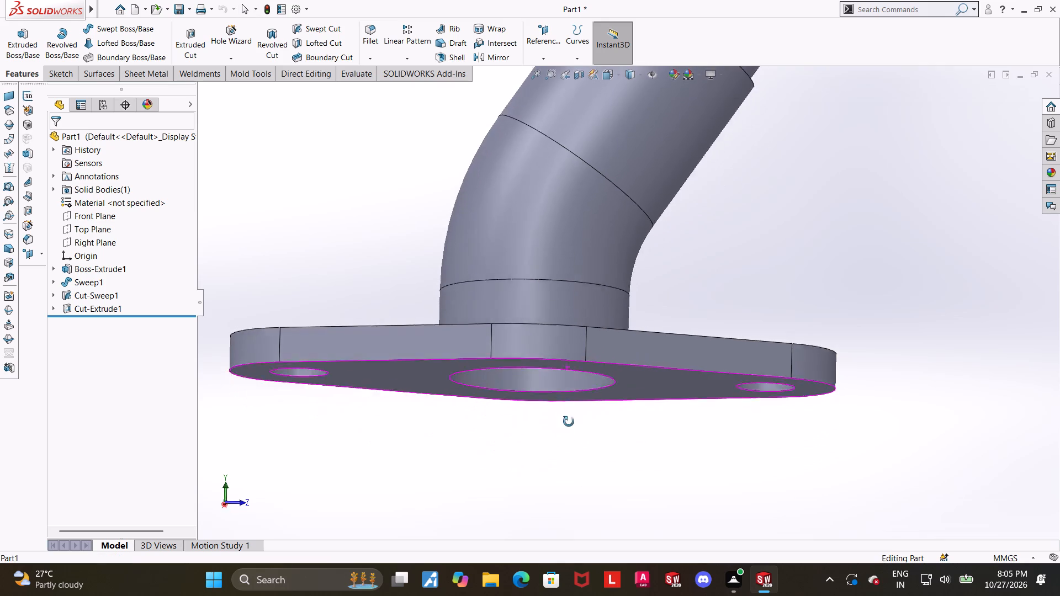
middle_drag(569, 422, 566, 448)
scroll(566, 448, up, 3)
scroll(667, 223, up, 3)
scroll(739, 211, down, 3)
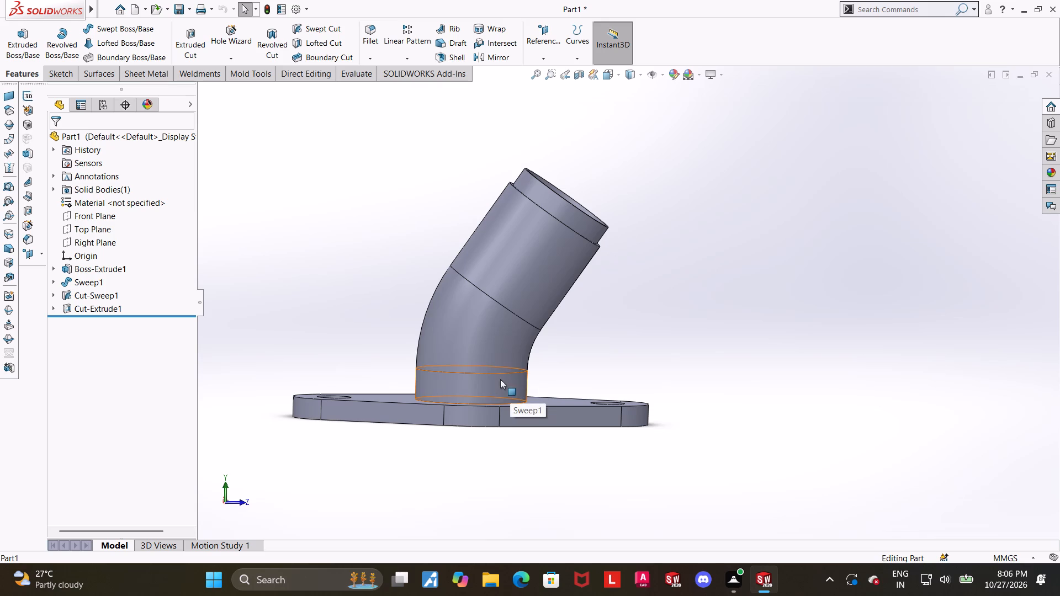
scroll(715, 310, up, 2)
scroll(713, 310, down, 1)
middle_drag(699, 300, 686, 298)
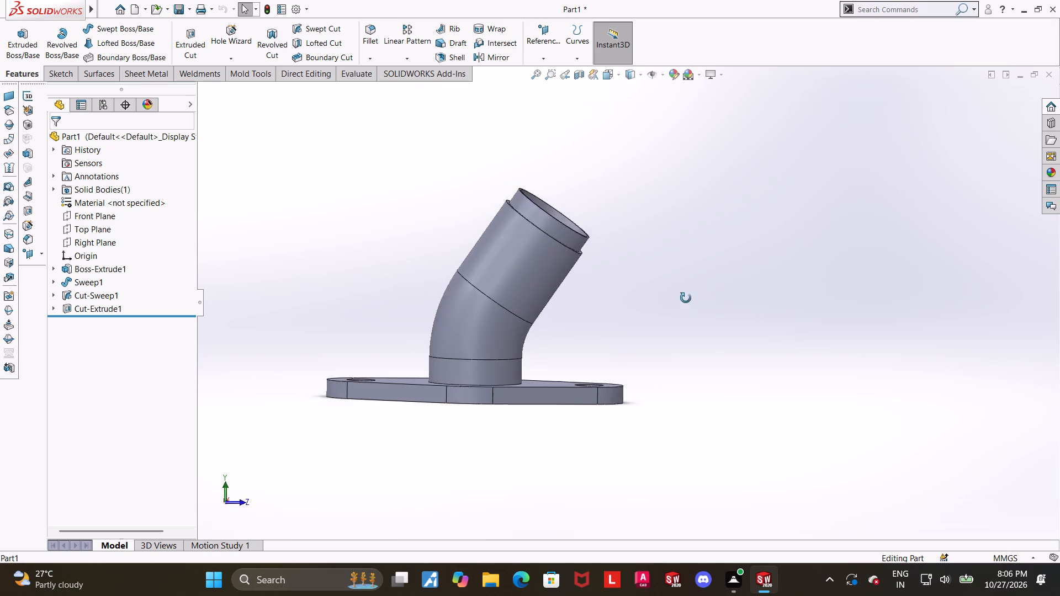
middle_drag(686, 298, 617, 306)
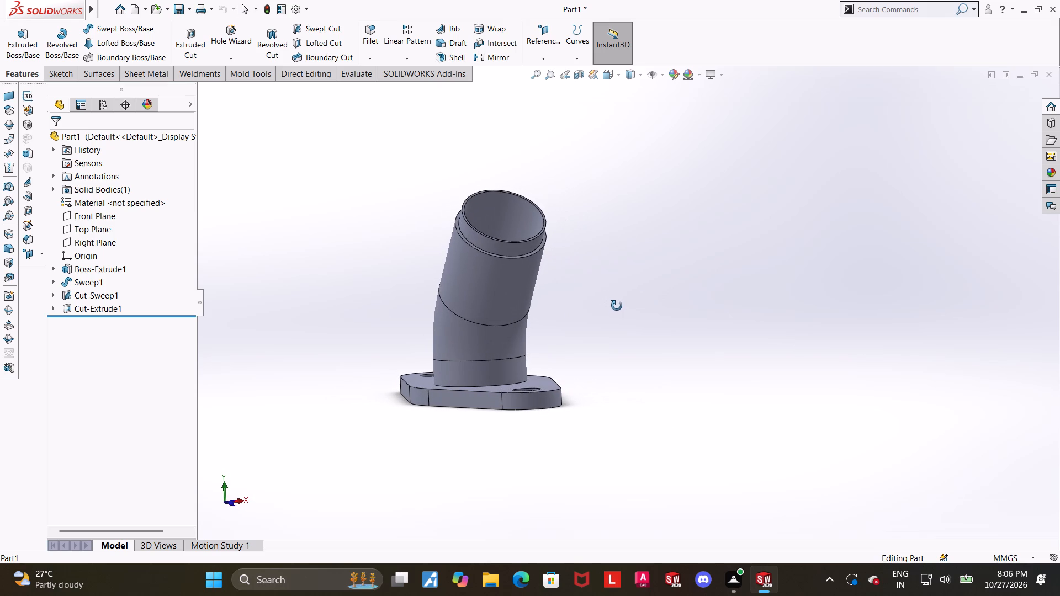
middle_drag(617, 306, 620, 308)
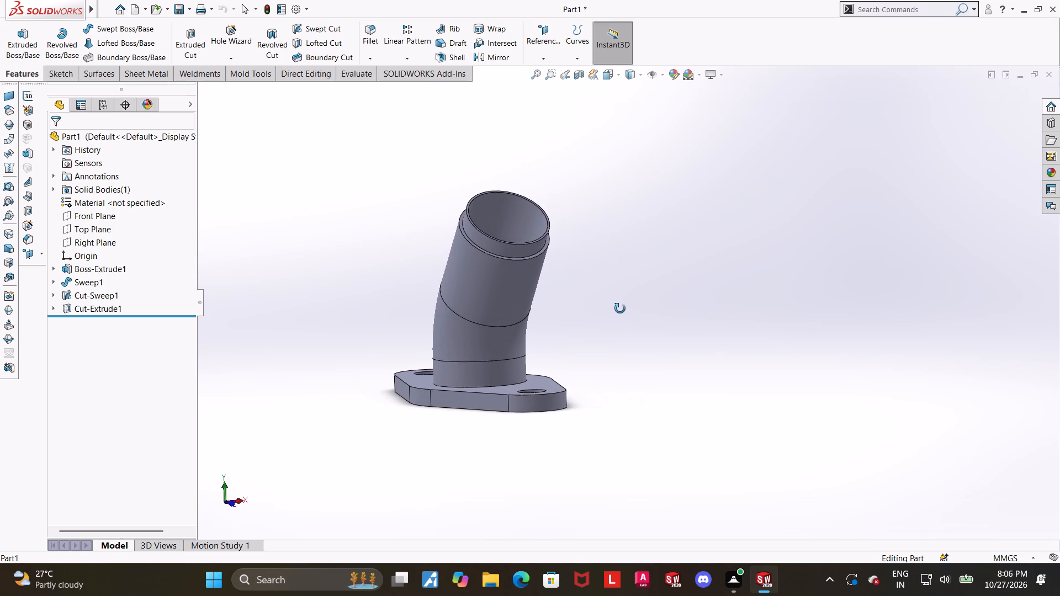
middle_drag(620, 308, 614, 306)
Examine the reduced-diameter pipe end up close and against the whole part.
scroll(609, 318, up, 3)
scroll(608, 352, down, 3)
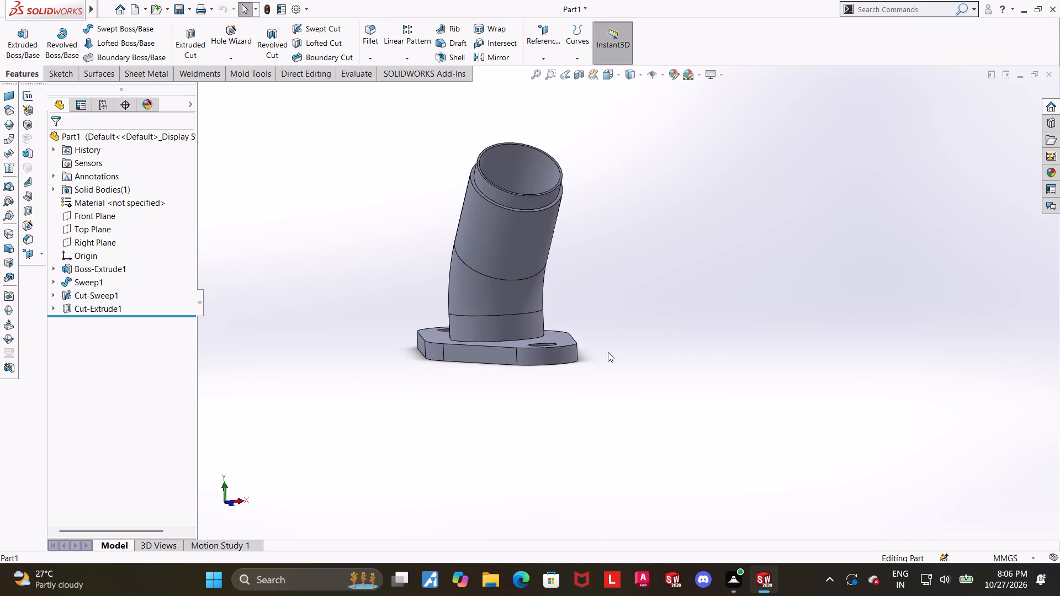
scroll(504, 183, up, 2)
scroll(508, 191, down, 5)
scroll(674, 314, down, 1)
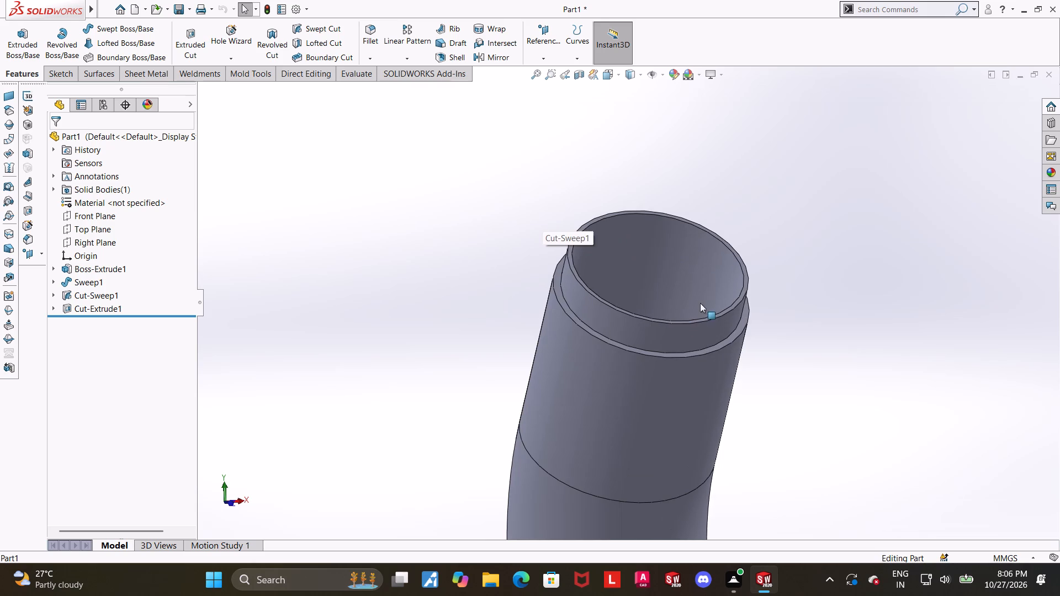
scroll(702, 325, up, 1)
scroll(685, 377, up, 2)
scroll(678, 395, down, 1)
scroll(765, 453, up, 2)
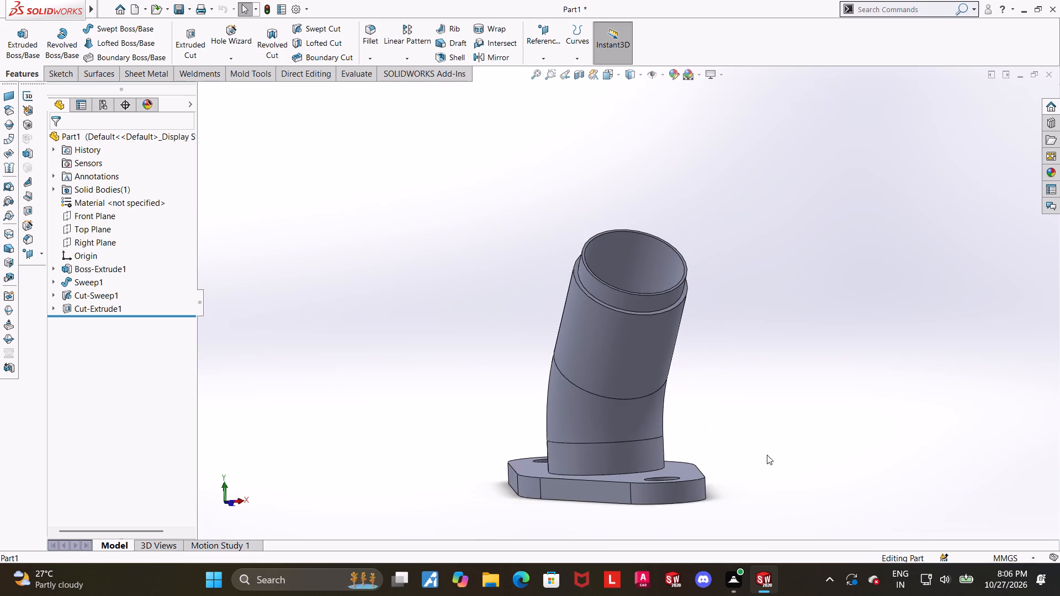
scroll(767, 464, down, 2)
scroll(943, 483, up, 1)
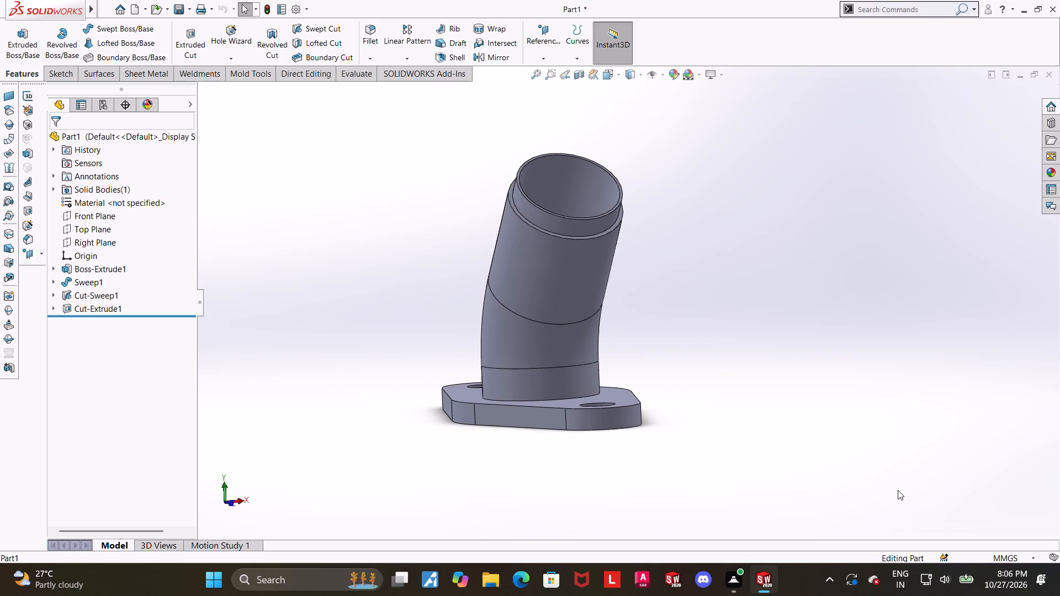
scroll(898, 490, up, 1)
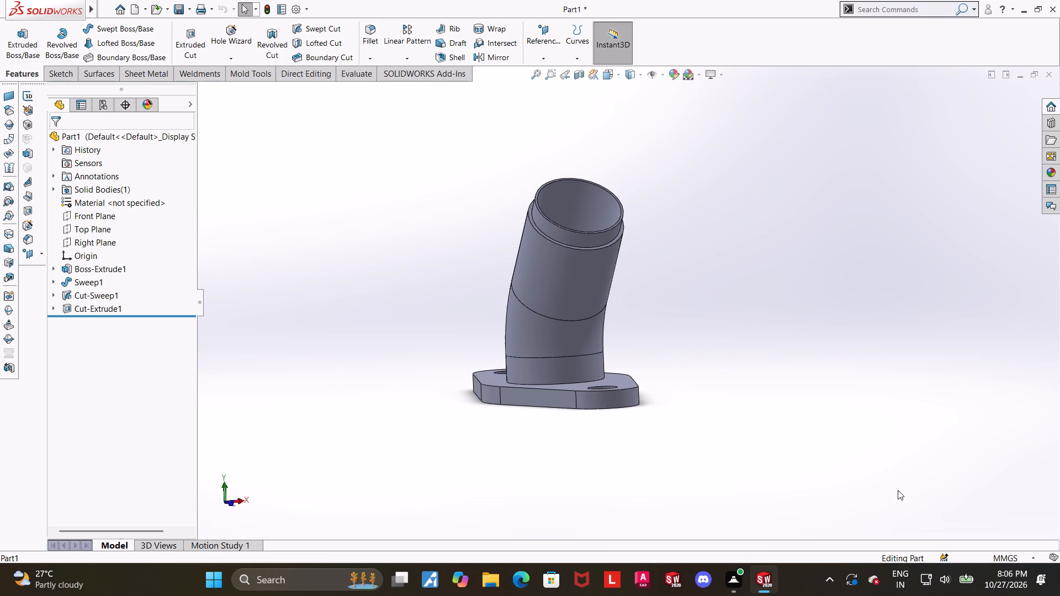
Examine the whole part from the front, from above and from the flange underside.
middle_drag(876, 493, 850, 500)
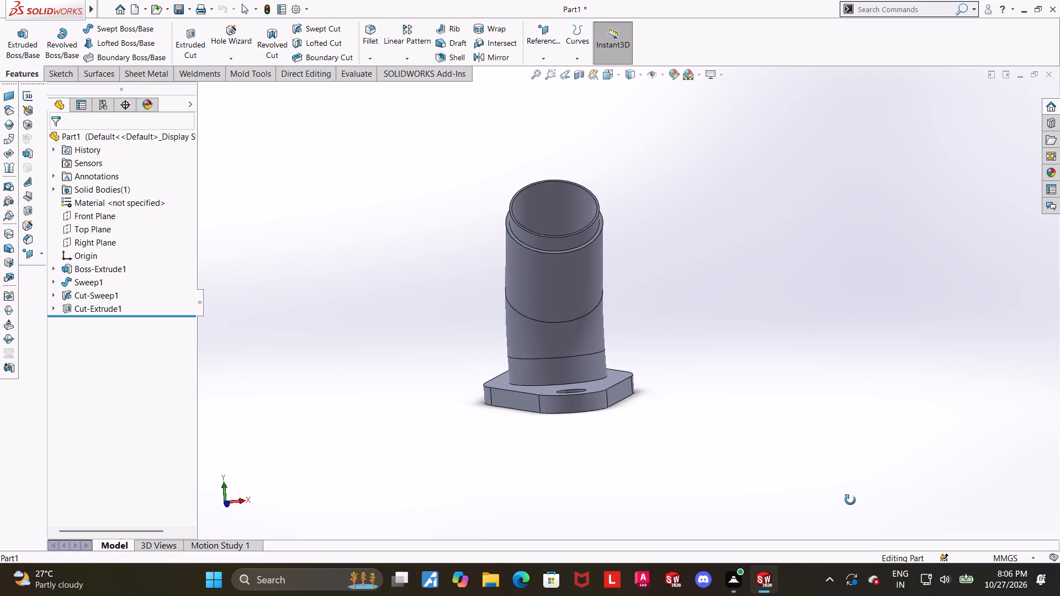
middle_drag(850, 500, 887, 506)
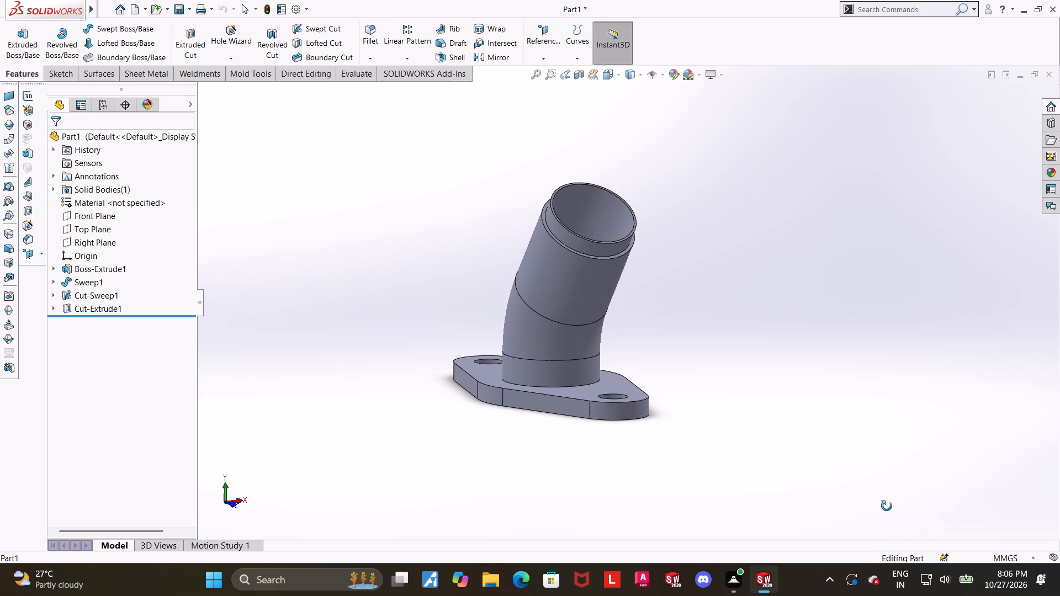
middle_drag(887, 506, 886, 520)
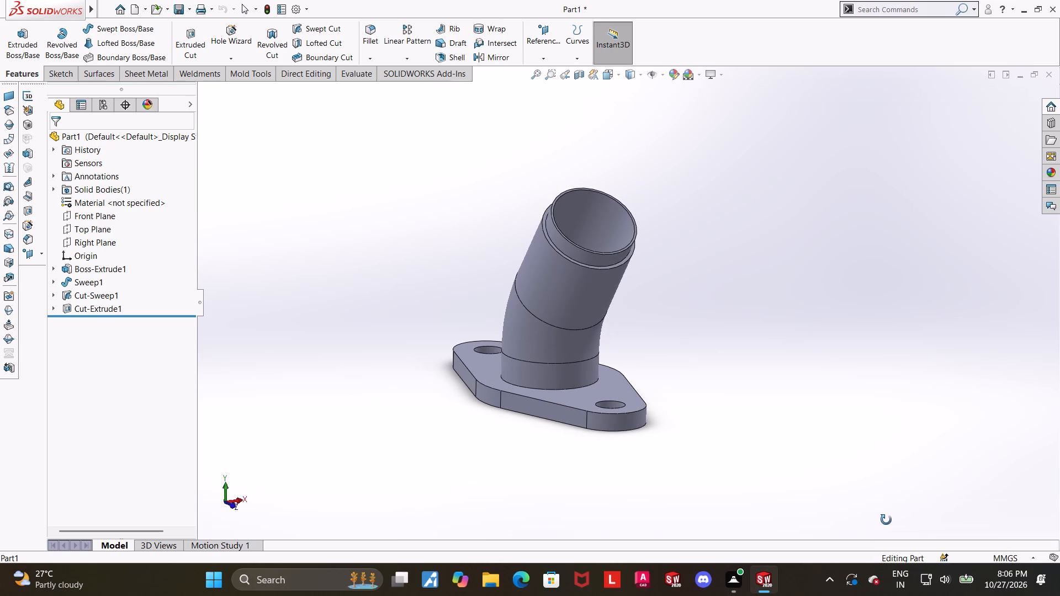
middle_drag(886, 520, 883, 523)
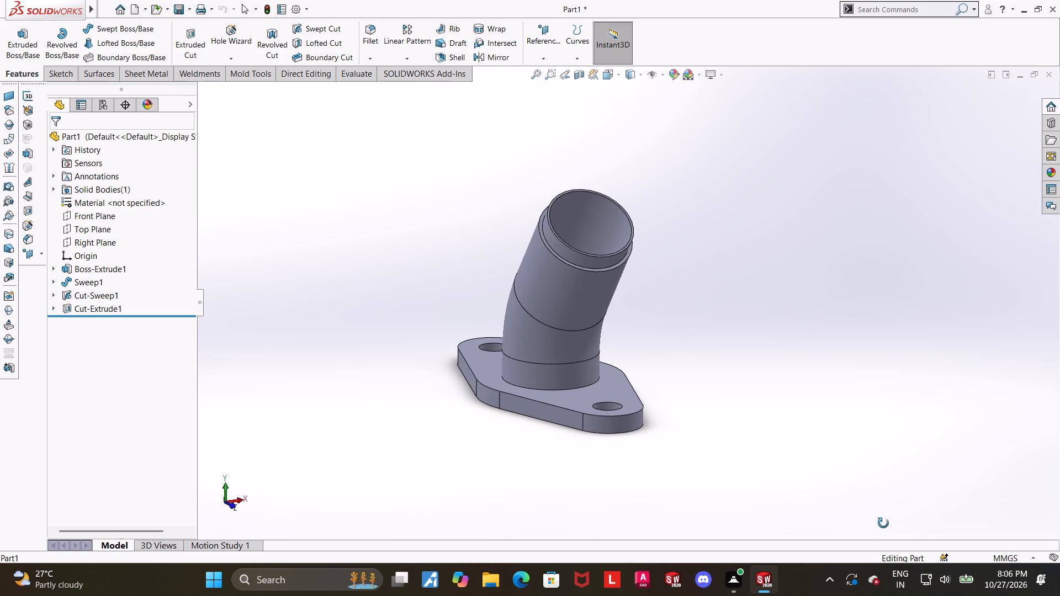
middle_drag(883, 523, 878, 532)
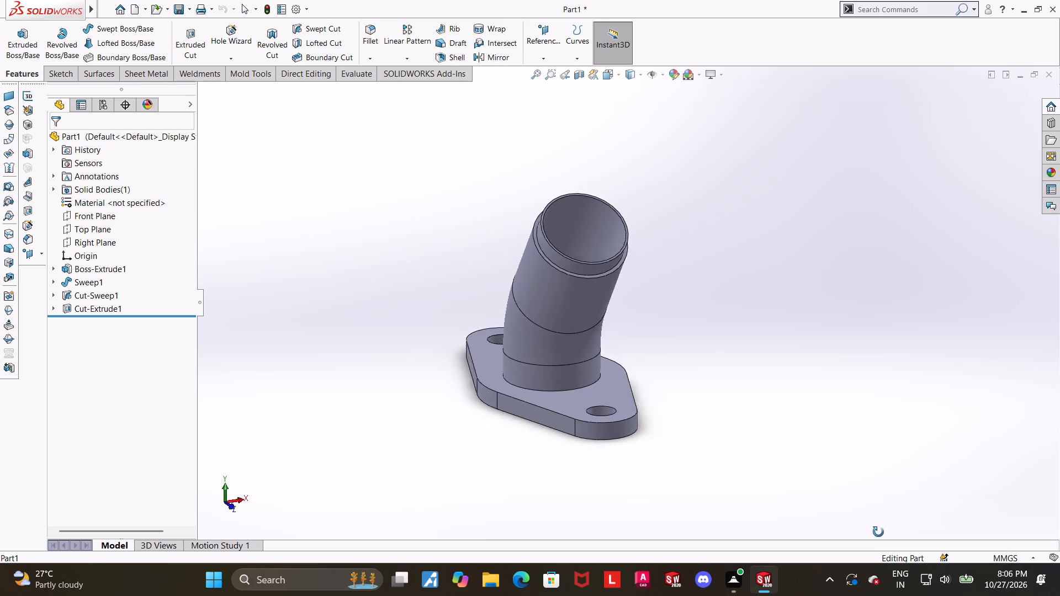
middle_drag(878, 532, 913, 535)
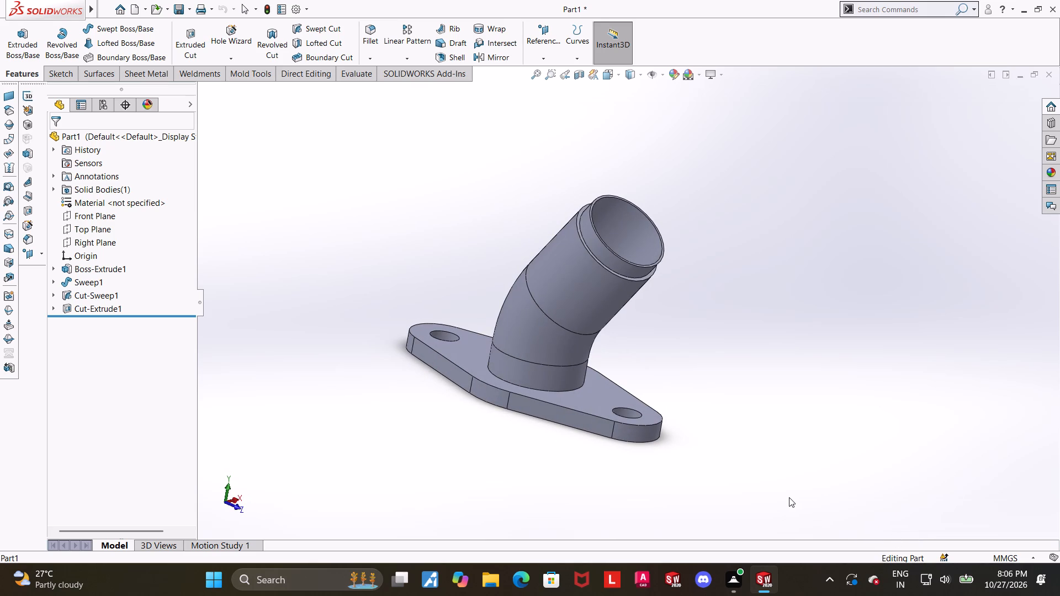
scroll(760, 480, up, 2)
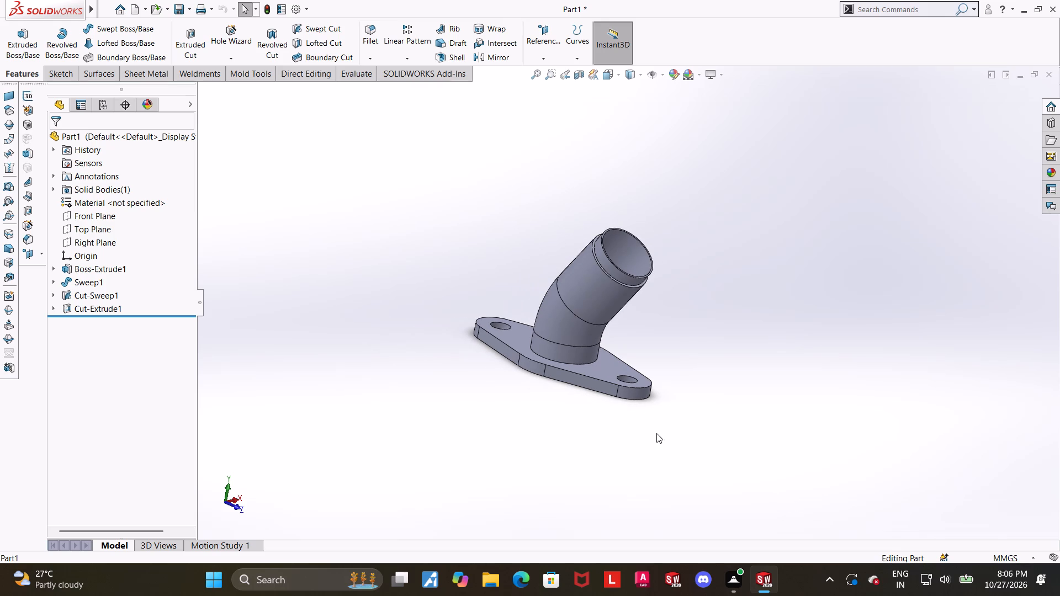
middle_drag(632, 369, 598, 226)
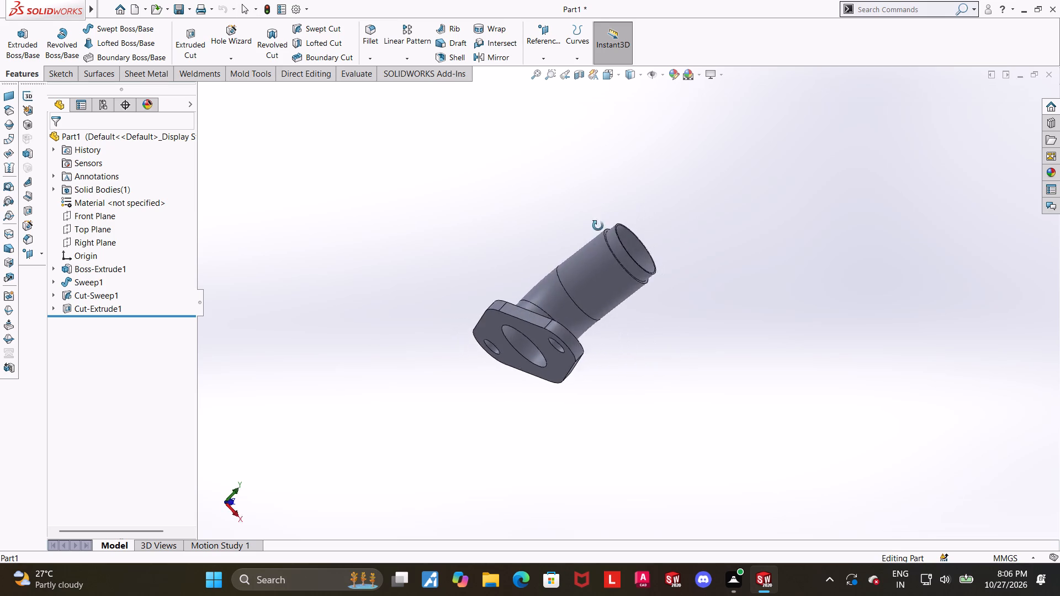
middle_drag(598, 226, 507, 246)
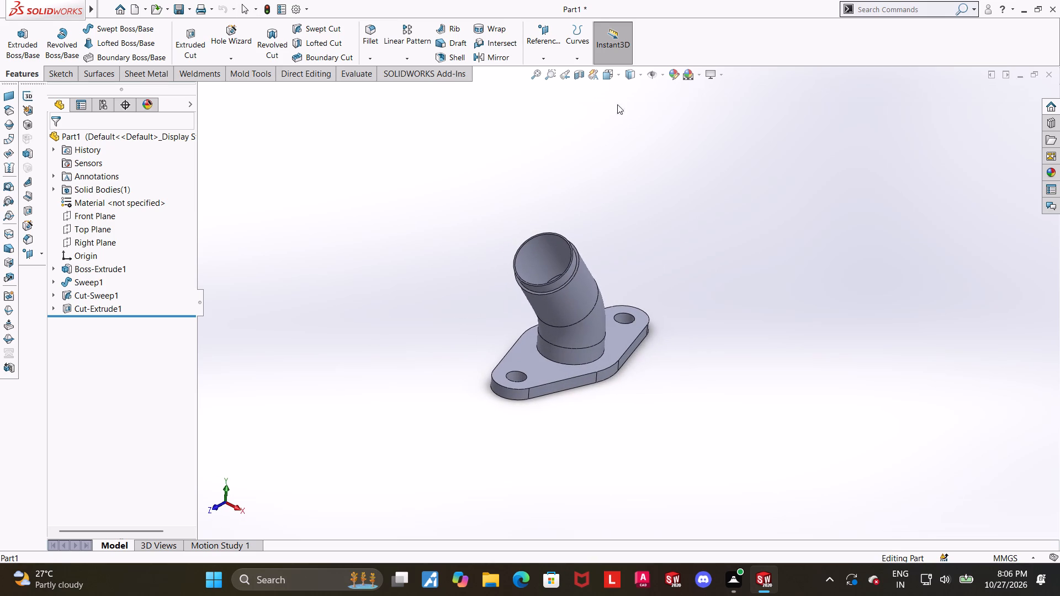
Examine the part in a view normal to the Front Plane.
click(102, 213)
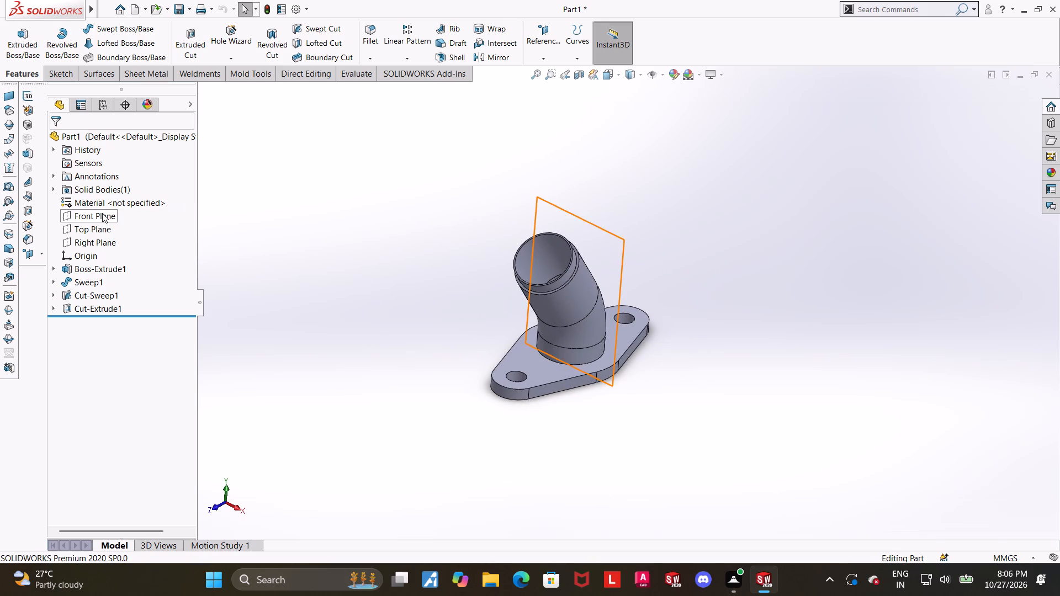
click(159, 198)
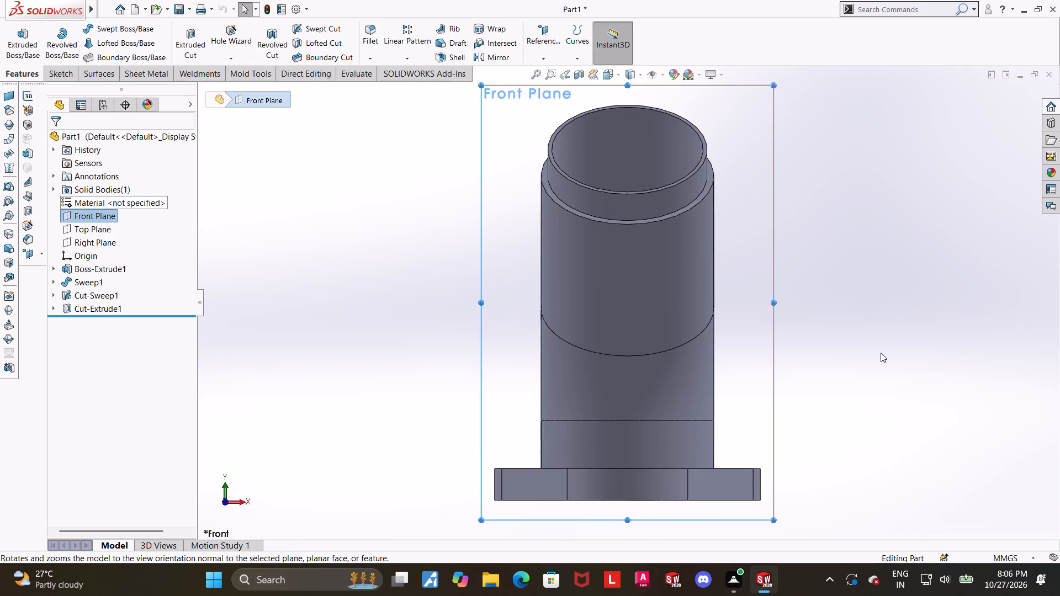
scroll(880, 354, up, 2)
click(875, 355)
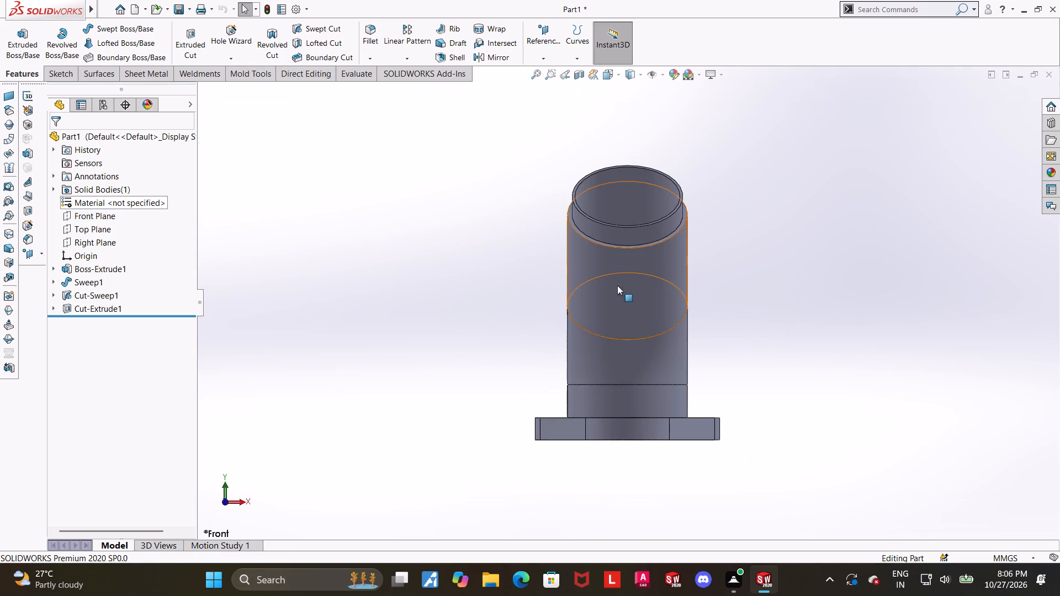
middle_drag(608, 287, 590, 294)
click(96, 210)
click(157, 191)
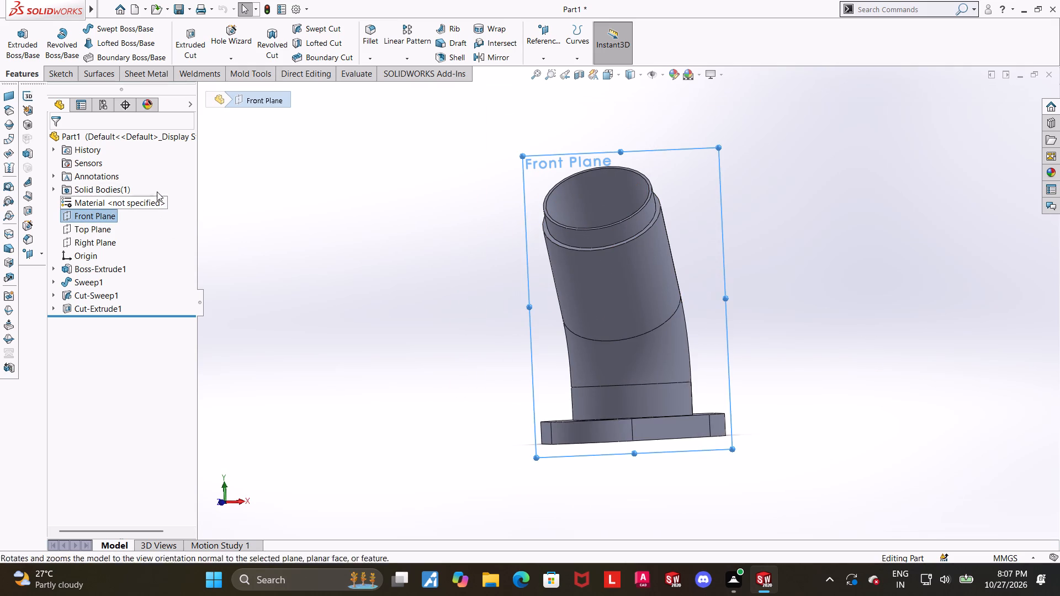
scroll(529, 312, up, 3)
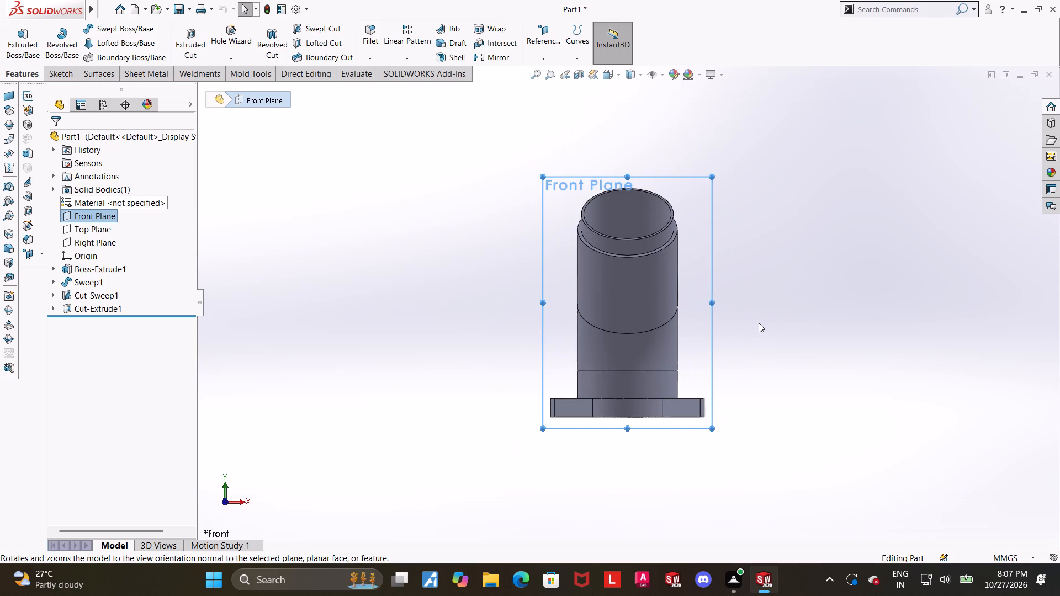
scroll(764, 315, down, 1)
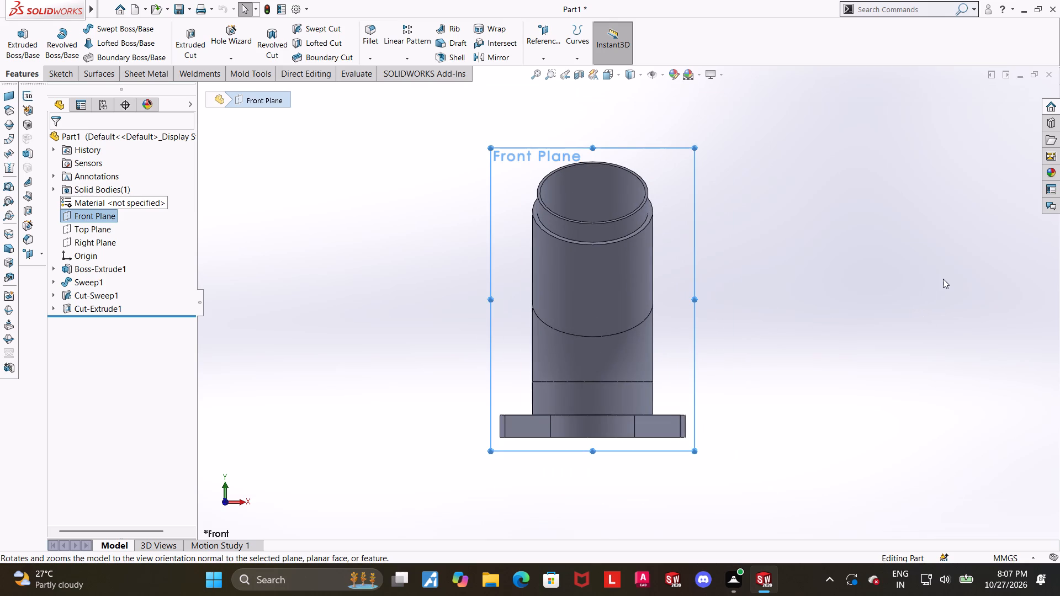
scroll(965, 273, down, 1)
scroll(952, 274, up, 1)
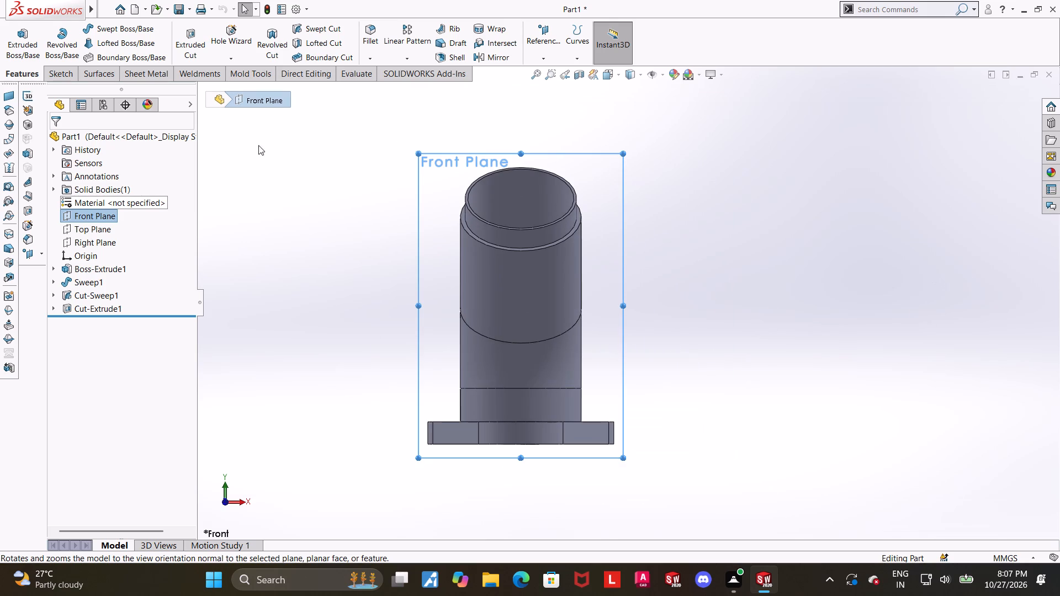
Start a new sketch on the Front Plane and orient the view normal to it.
click(106, 216)
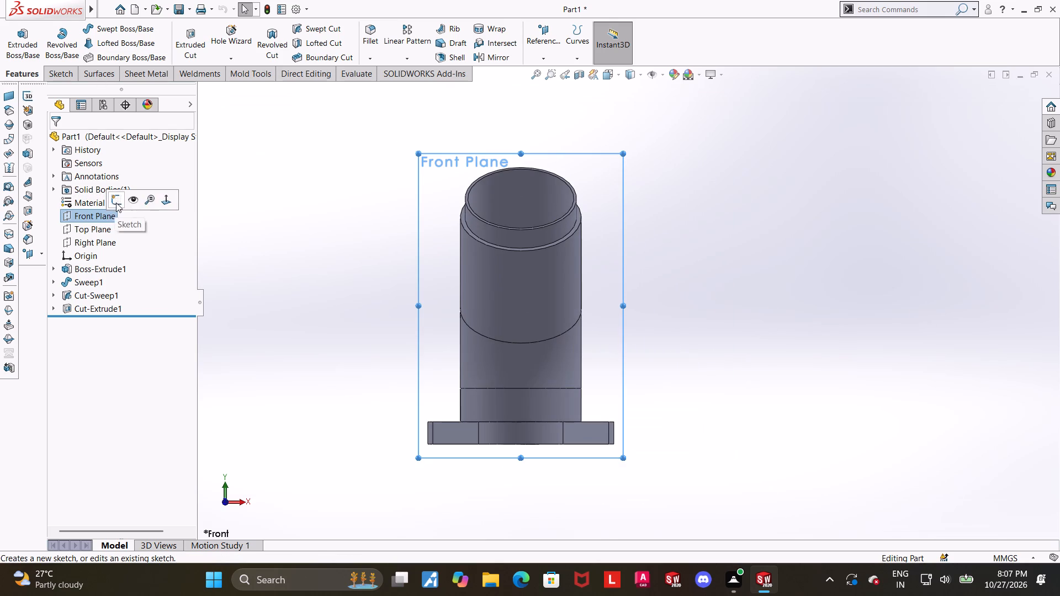
click(116, 203)
click(105, 220)
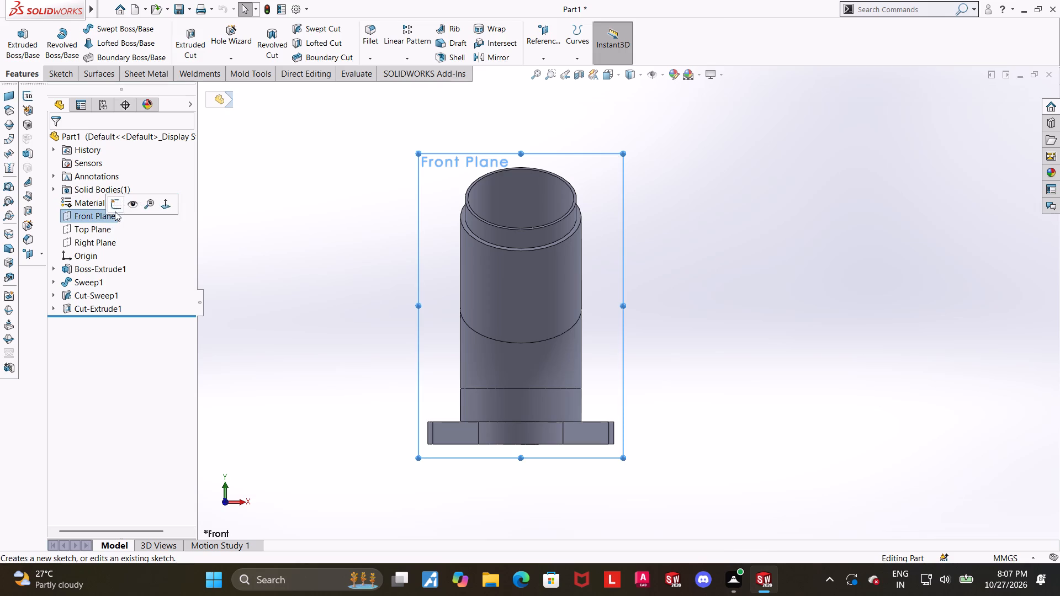
click(117, 205)
middle_drag(245, 249, 285, 273)
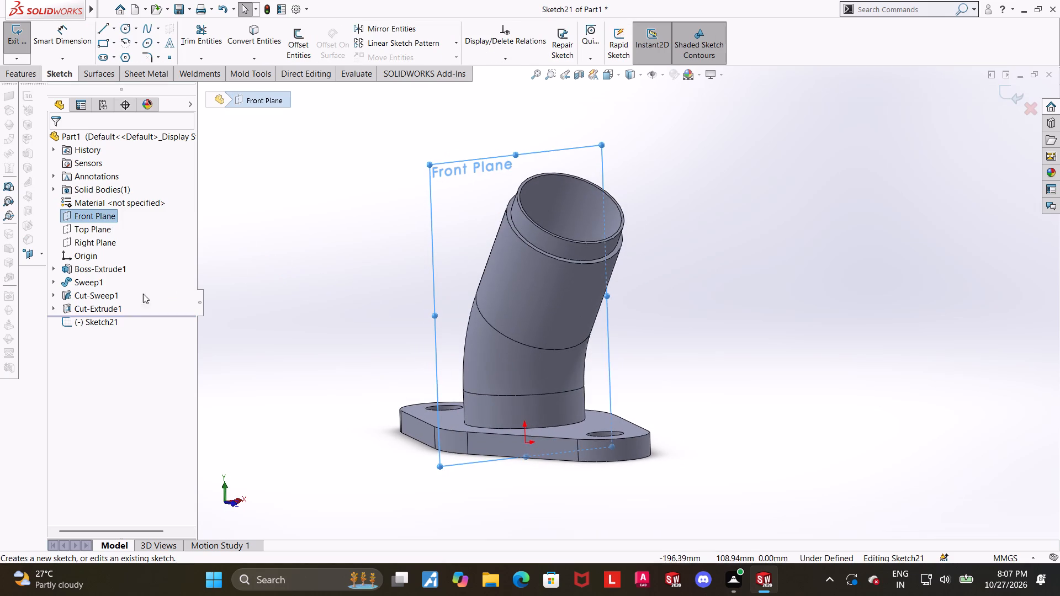
click(108, 317)
click(140, 305)
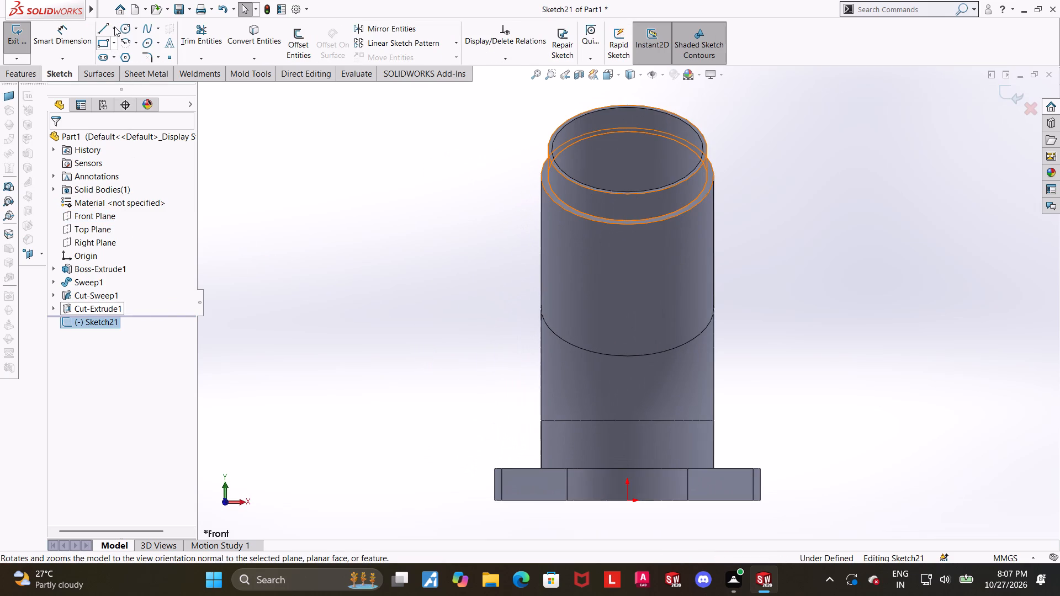
Draw a vertical line about 173 mm long upward from the origin and convert it to construction geometry.
click(114, 27)
click(107, 26)
scroll(365, 179, up, 3)
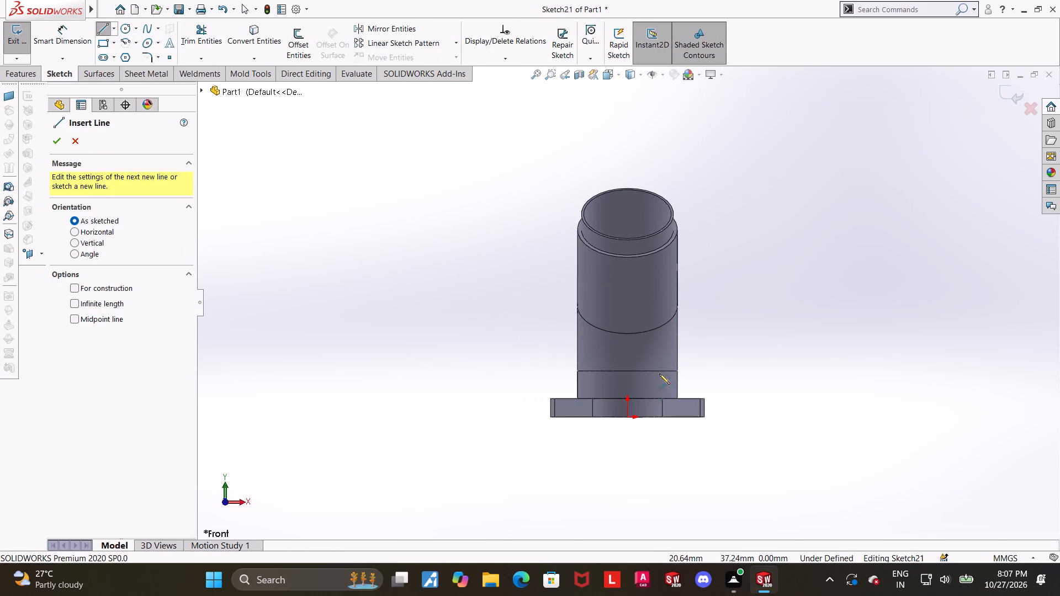
click(628, 419)
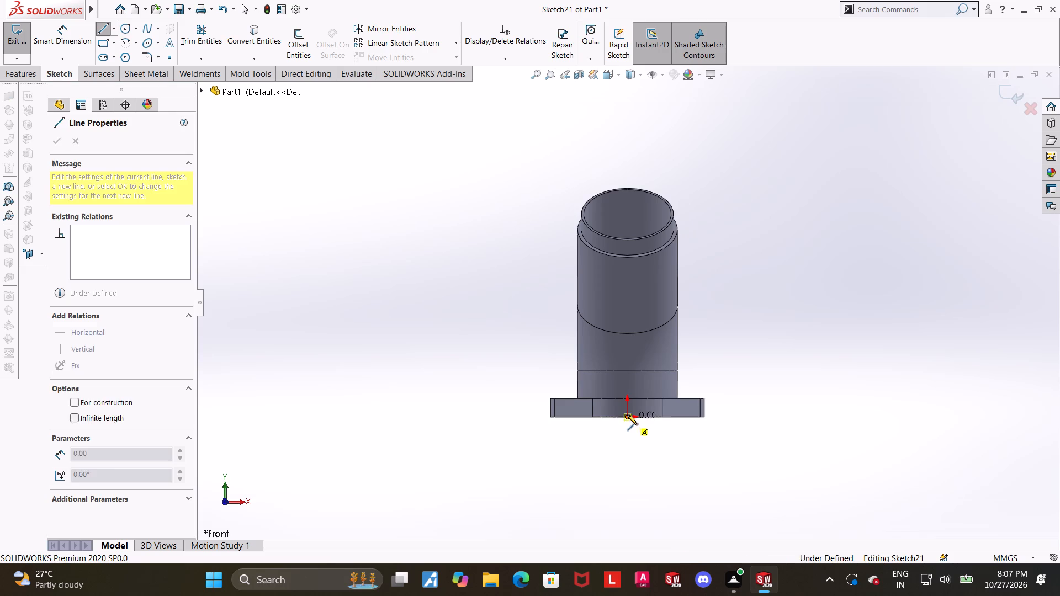
click(627, 151)
key(Escape)
key(Escape)
scroll(772, 304, up, 1)
scroll(770, 312, down, 2)
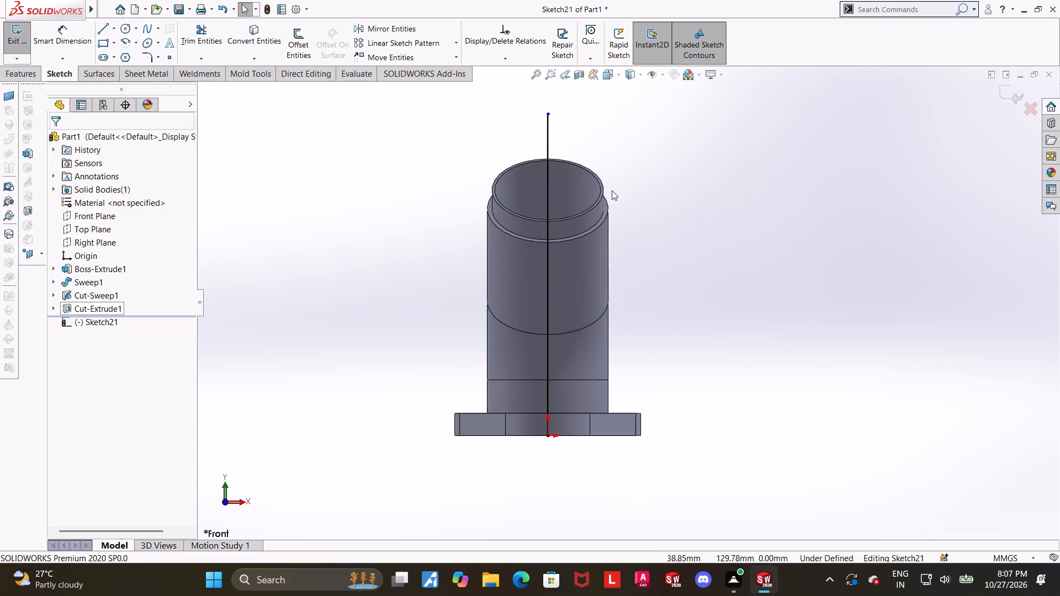
click(548, 241)
click(598, 209)
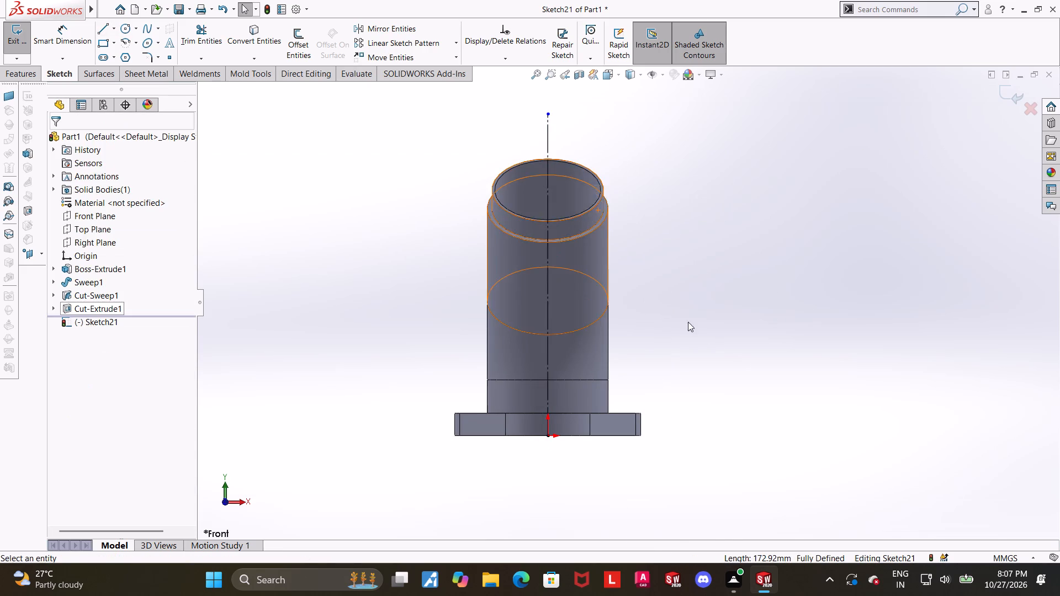
Draw a line about 179 mm long from the vertical construction line, sloping downward and outward in the positive X direction.
scroll(689, 322, up, 1)
click(102, 33)
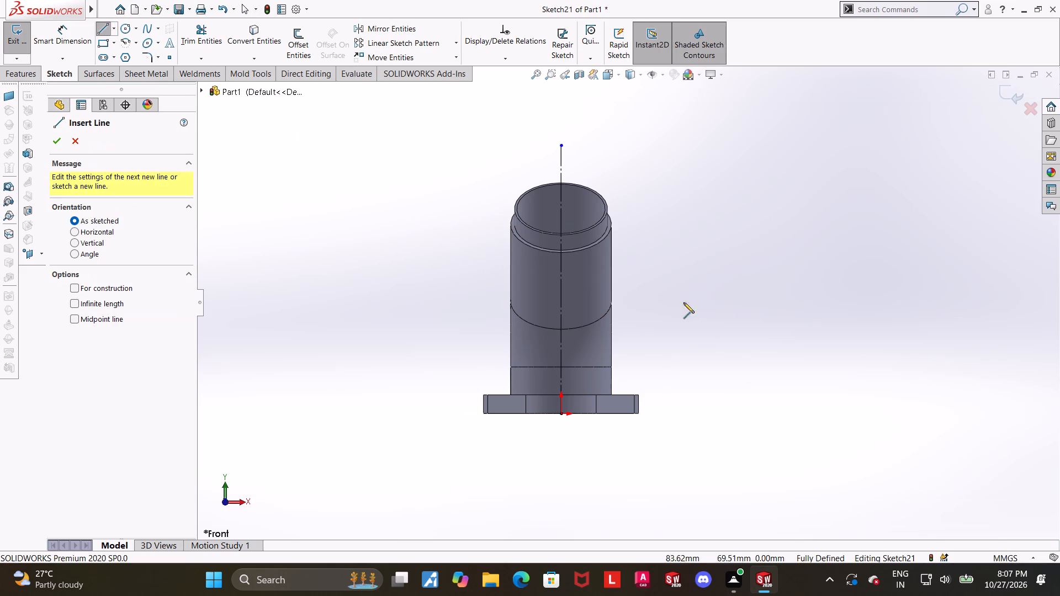
click(561, 271)
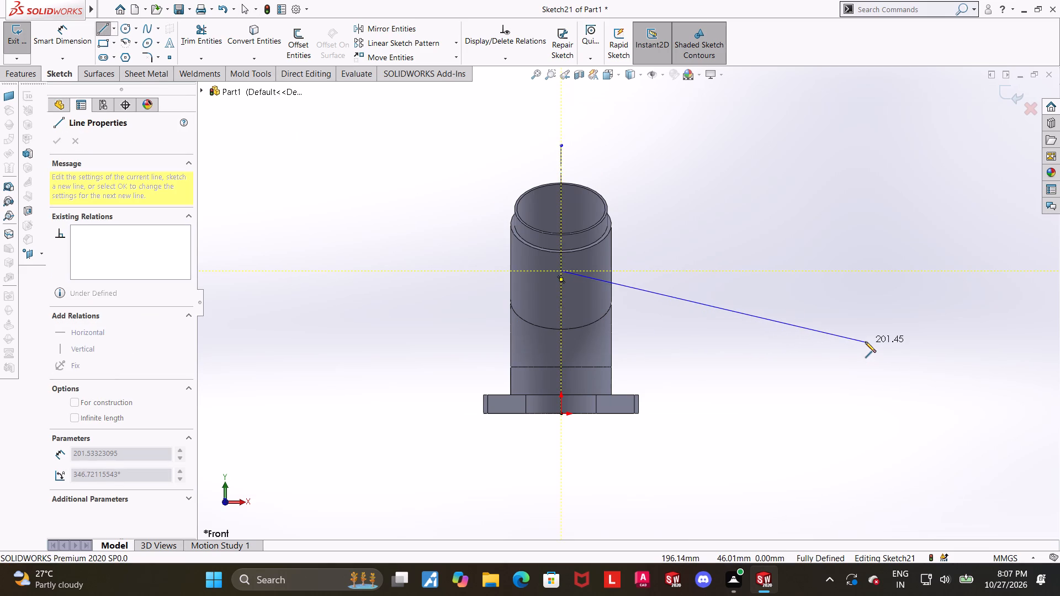
click(833, 326)
key(Escape)
Dimension the angle between the sloping line and the vertical construction line as 72°.
scroll(642, 309, down, 1)
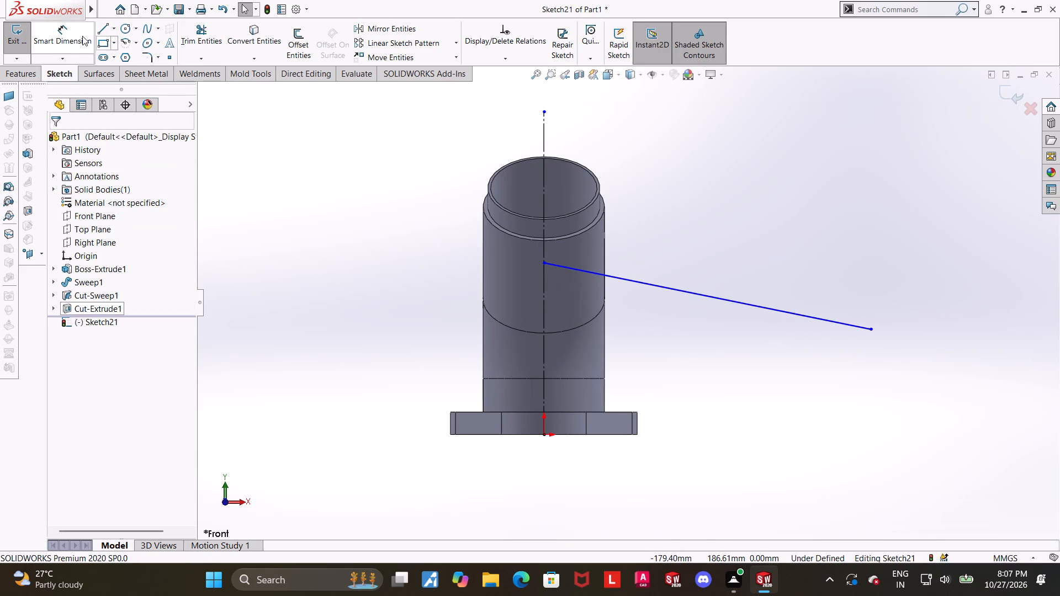
click(82, 36)
click(593, 275)
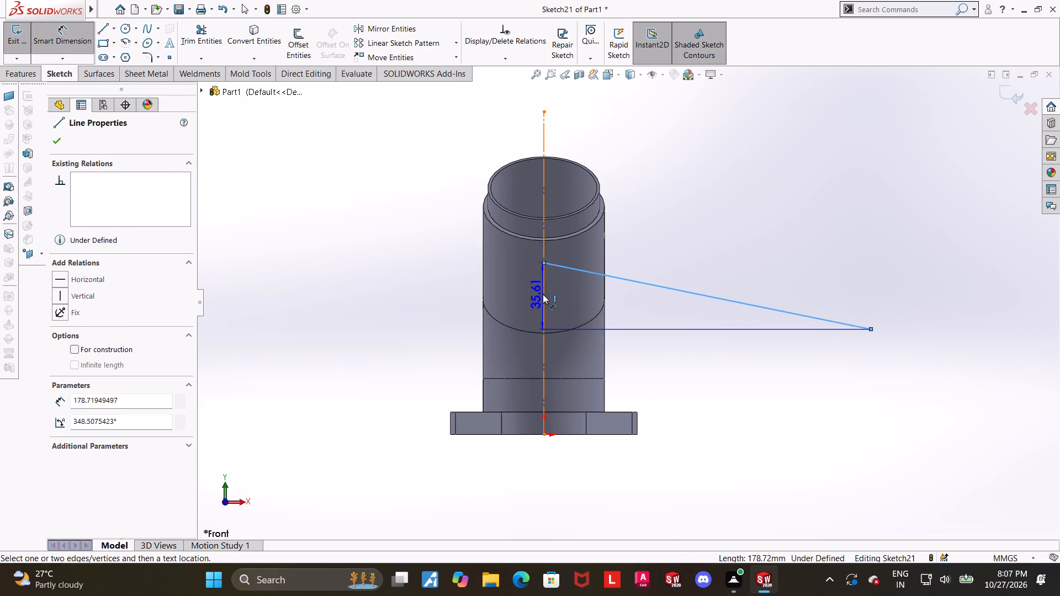
click(545, 295)
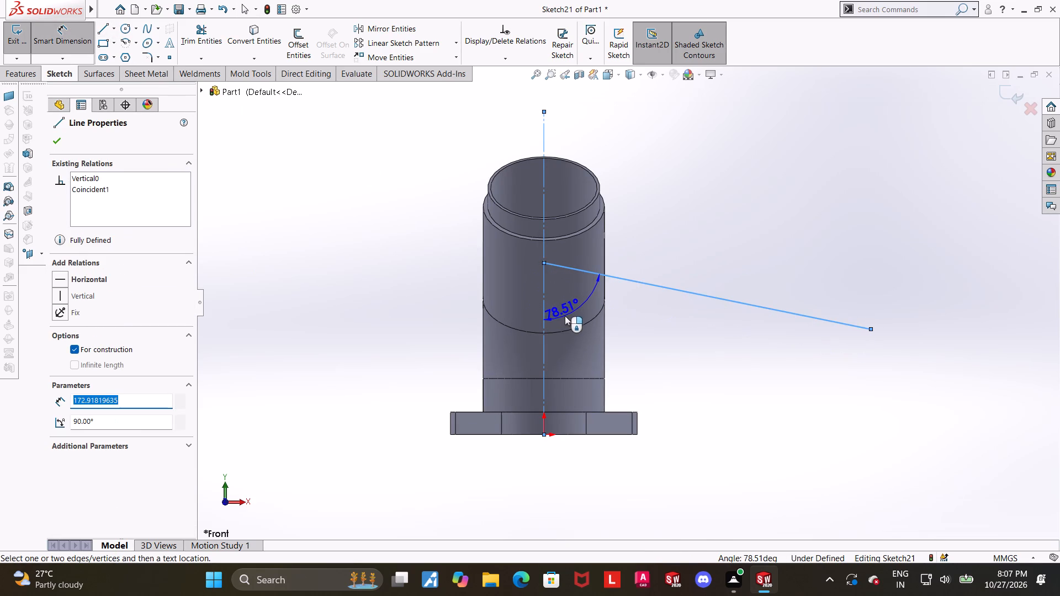
click(565, 316)
text(72)
key(Return)
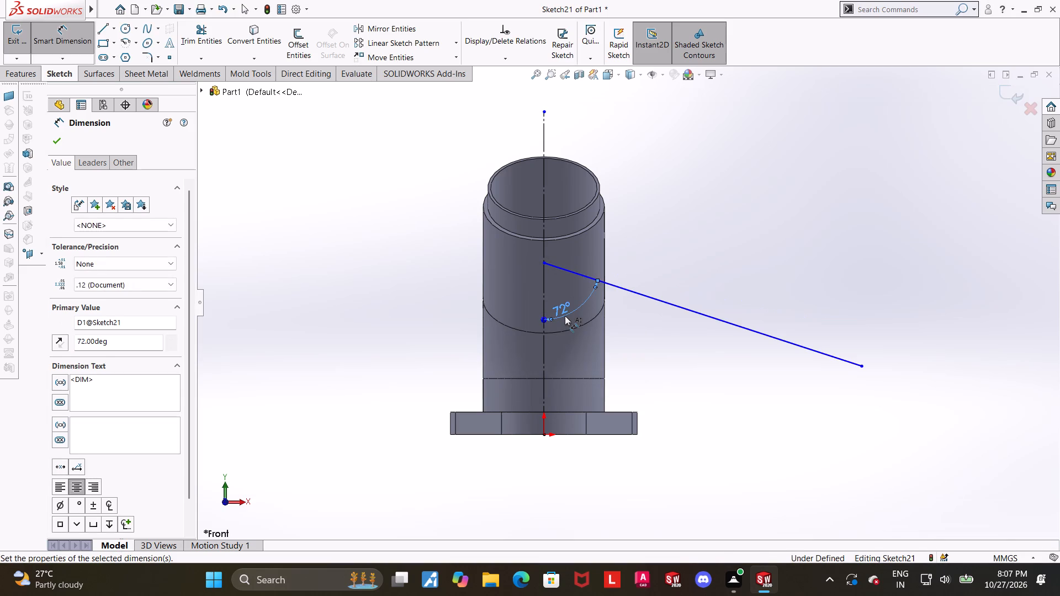
scroll(849, 329, up, 1)
key(Escape)
key(Escape)
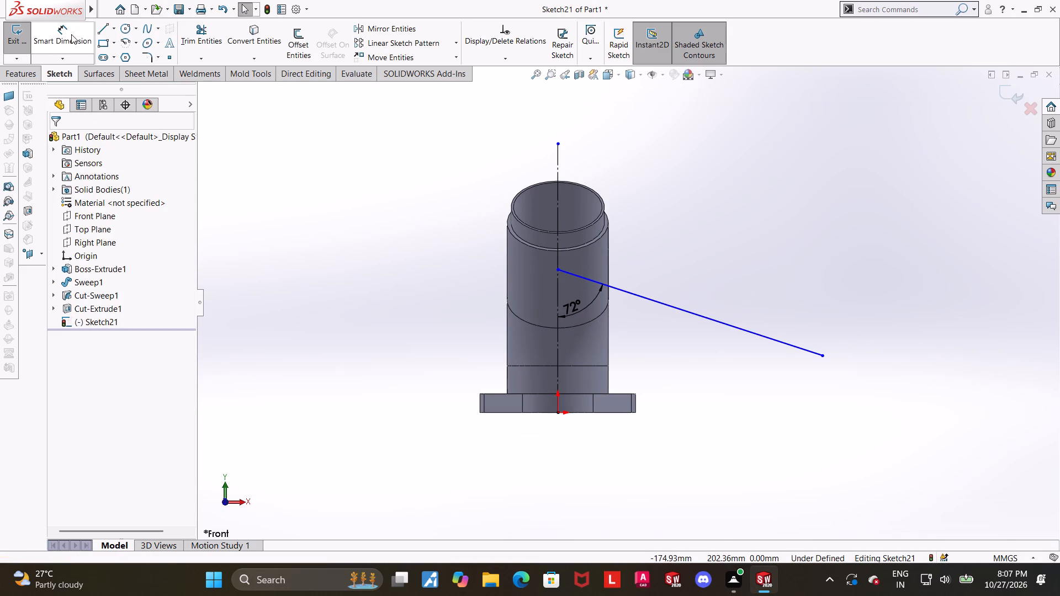
Dimension the horizontal distance from the vertical construction line to the sloping line's outer endpoint as 200 mm.
click(71, 34)
click(823, 354)
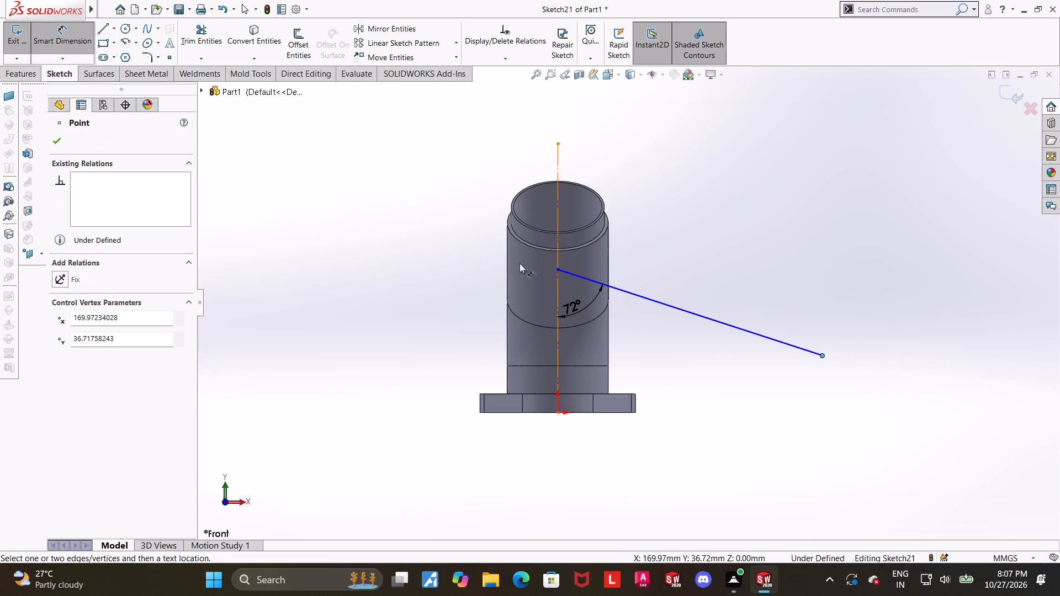
click(559, 240)
click(623, 191)
text(200)
key(Return)
key(Escape)
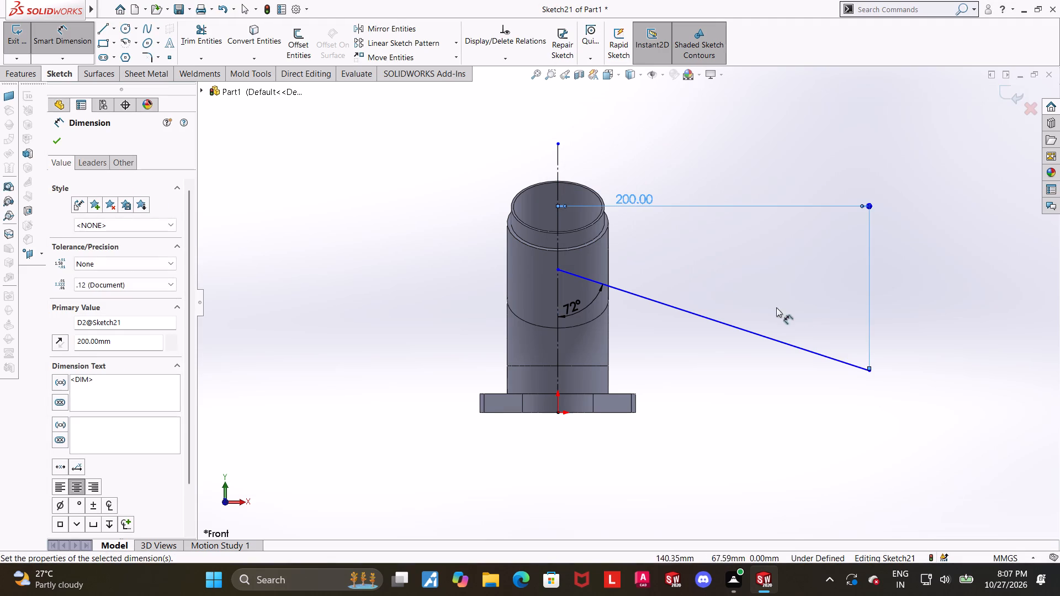
scroll(852, 313, up, 2)
scroll(740, 332, down, 2)
key(Escape)
key(Escape)
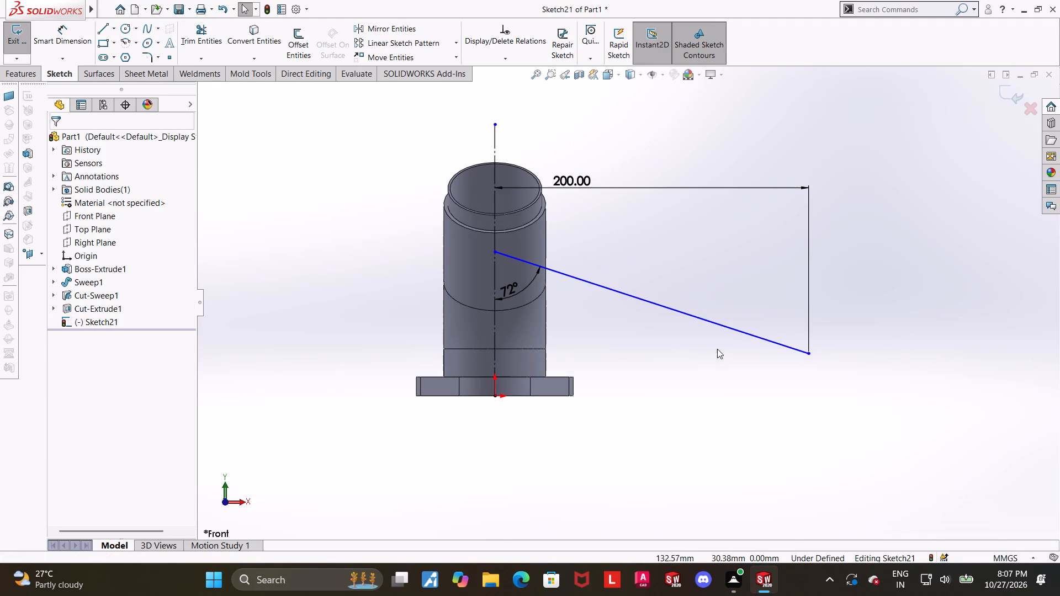
Dimension the height of the sloping line's inner endpoint above the origin as 90 mm.
scroll(683, 318, down, 1)
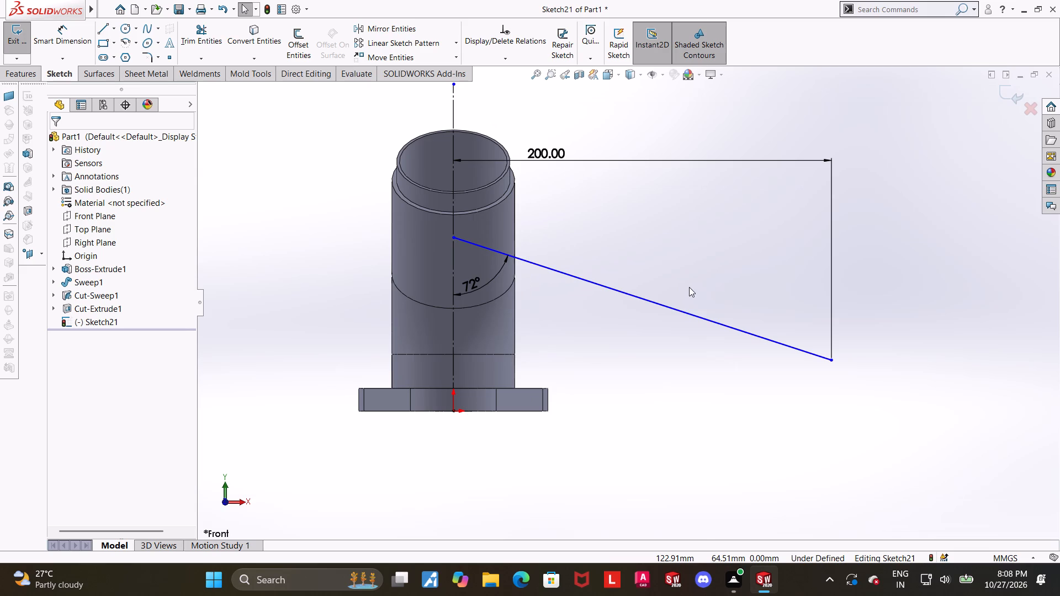
scroll(897, 271, up, 2)
scroll(660, 261, down, 1)
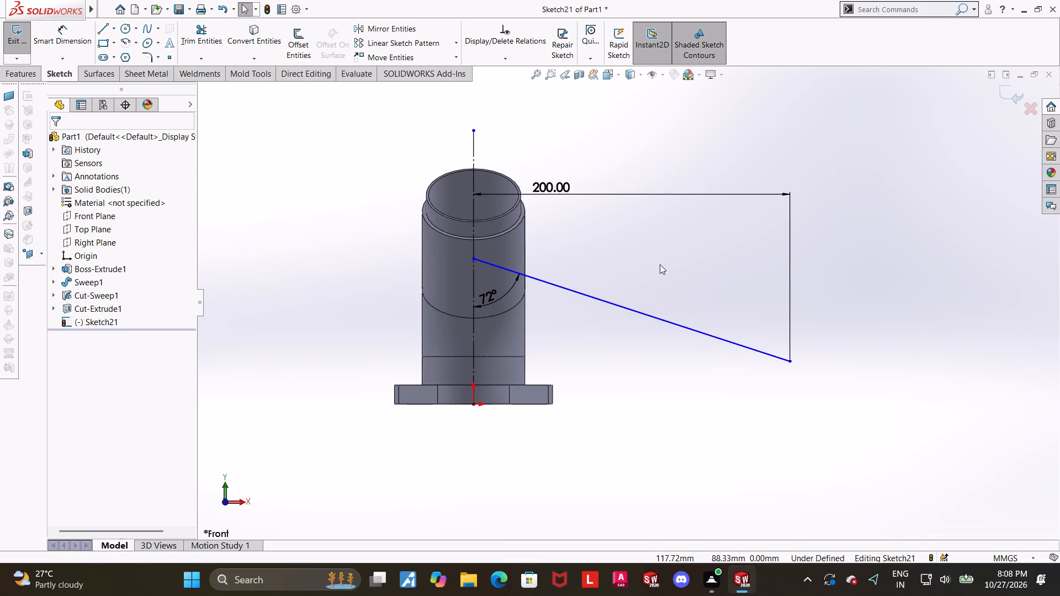
scroll(688, 258, down, 1)
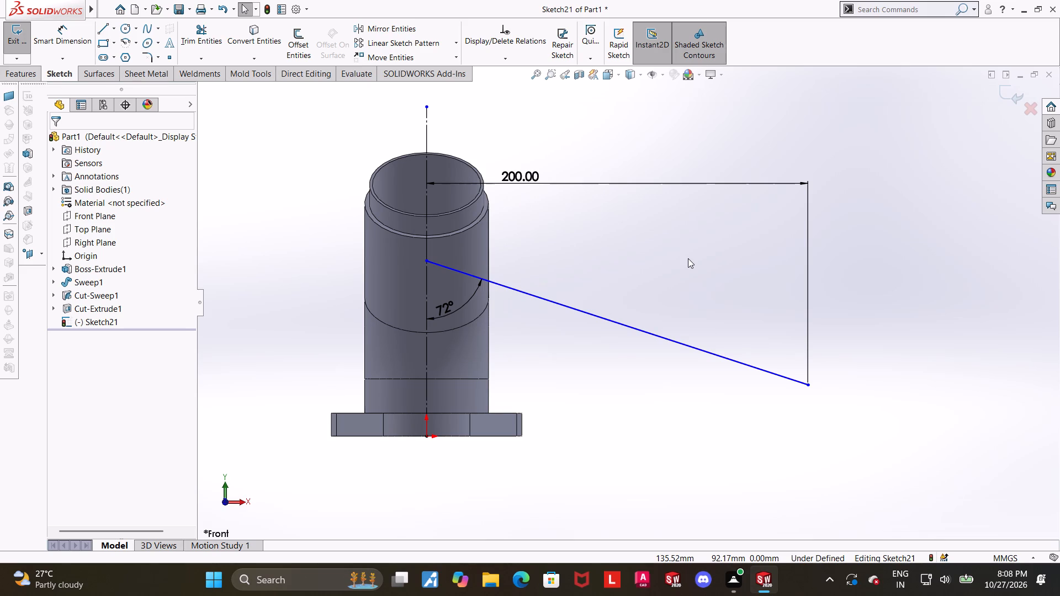
scroll(688, 258, up, 1)
scroll(688, 258, down, 1)
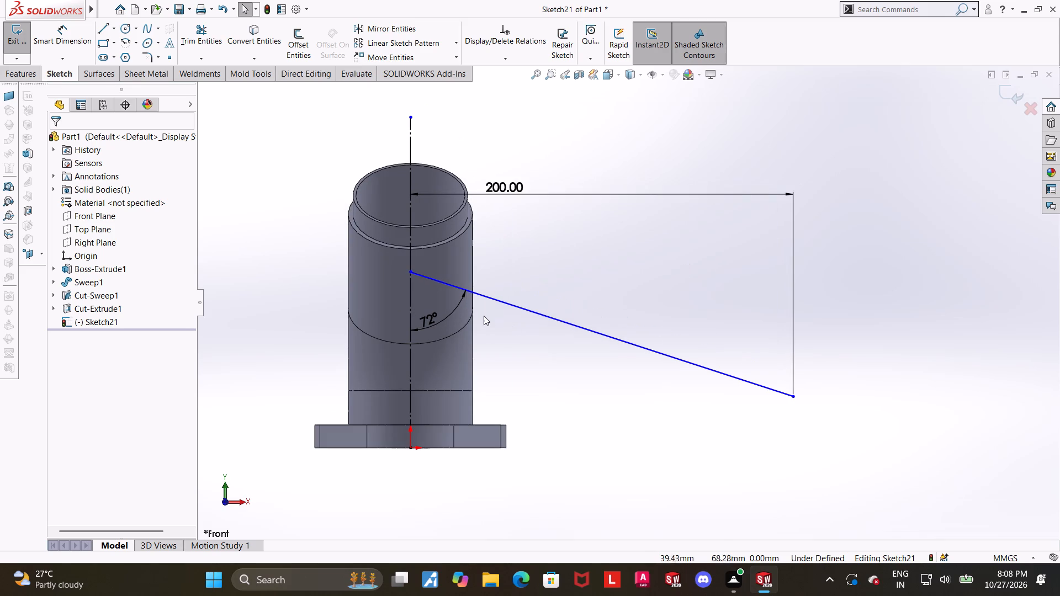
scroll(483, 316, down, 1)
key(Escape)
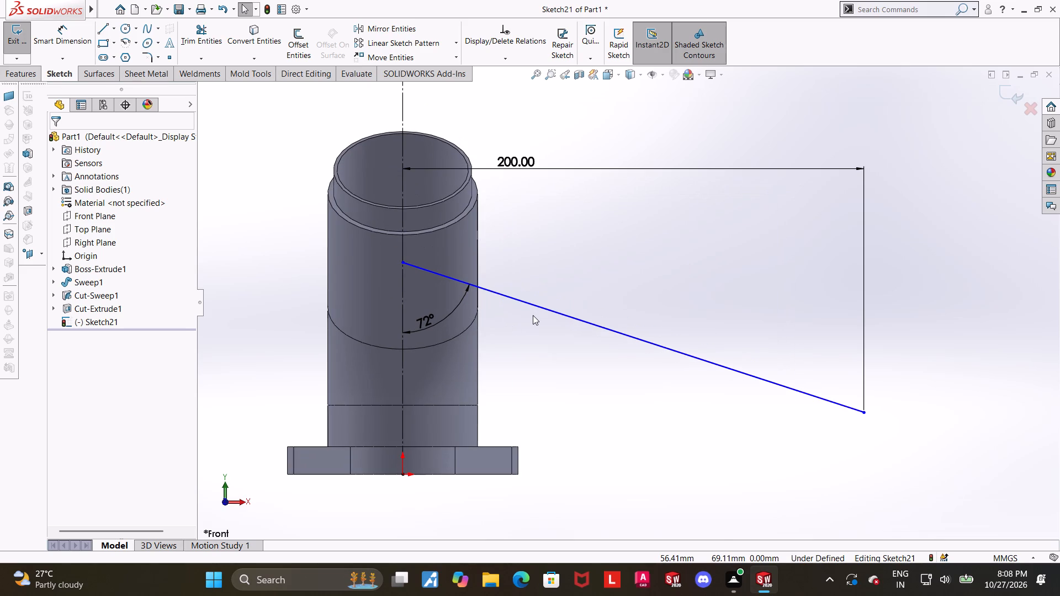
click(60, 29)
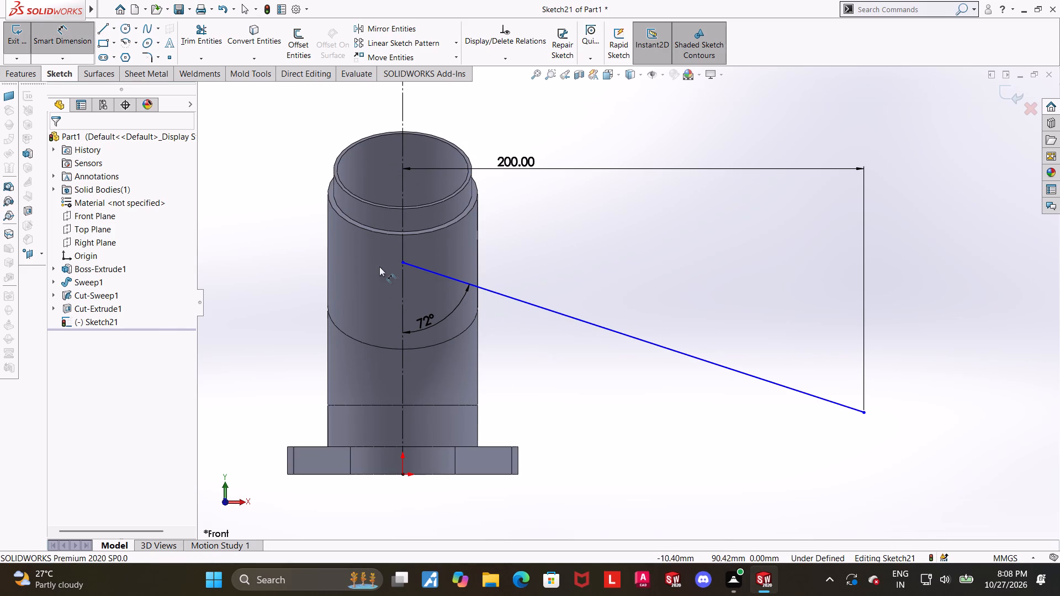
click(404, 260)
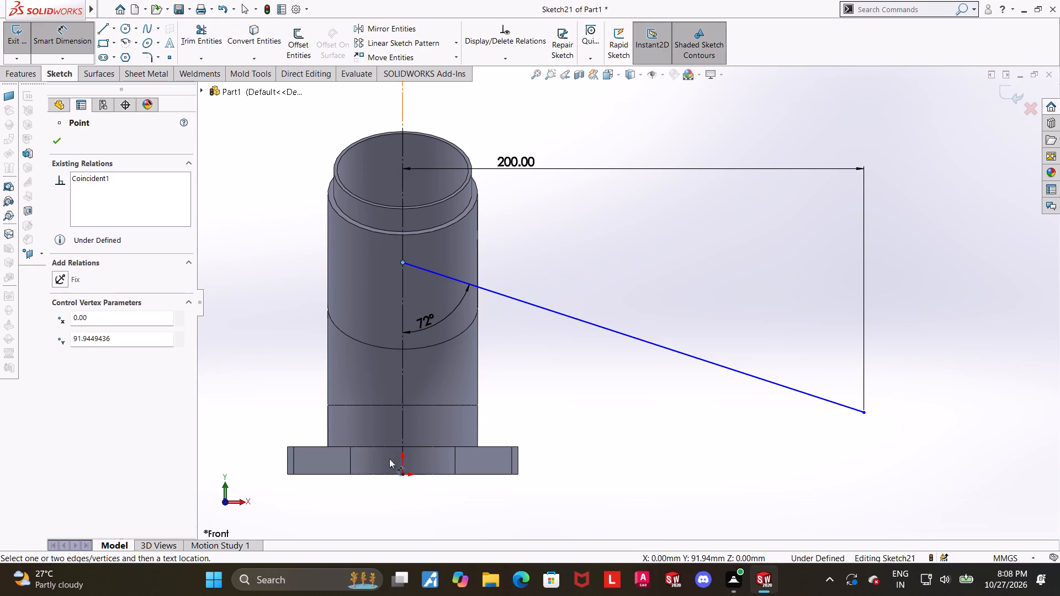
click(403, 475)
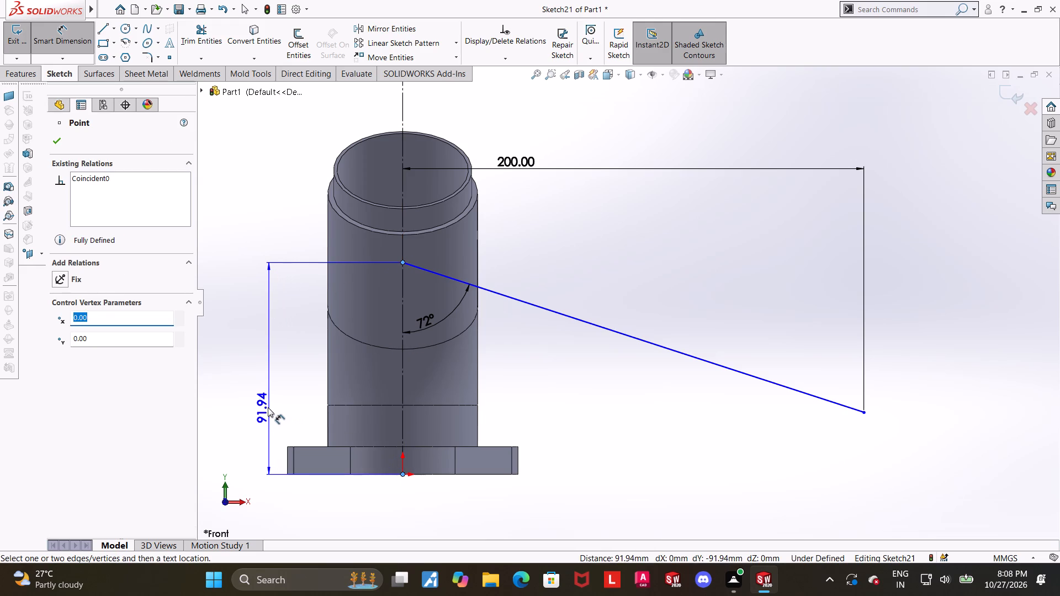
click(268, 407)
text(90)
key(Return)
key(Escape)
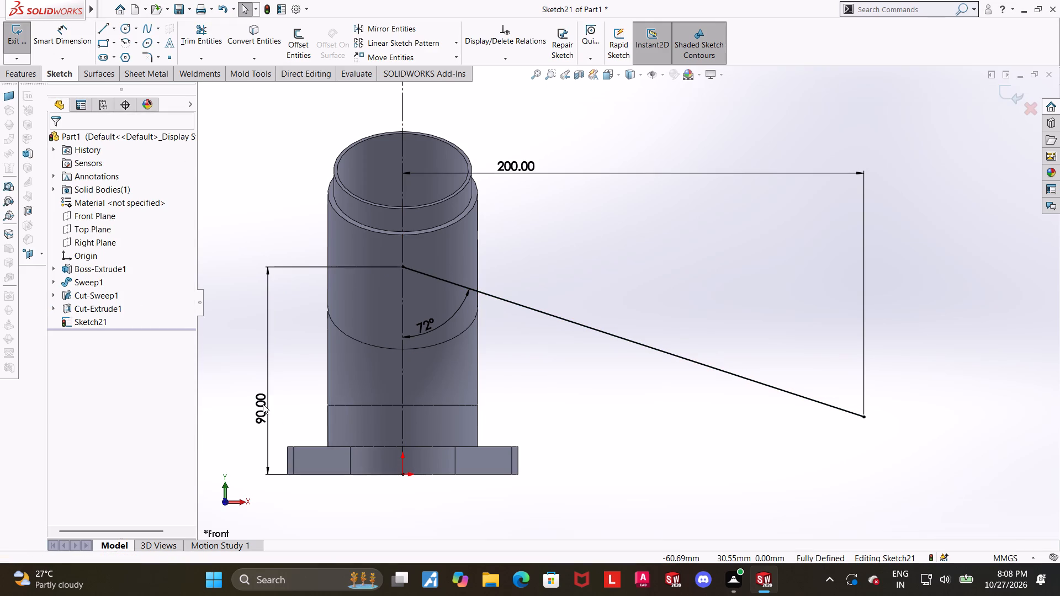
Examine the sloping line's position relative to the pipe and flange from the front, above and below.
scroll(282, 396, up, 1)
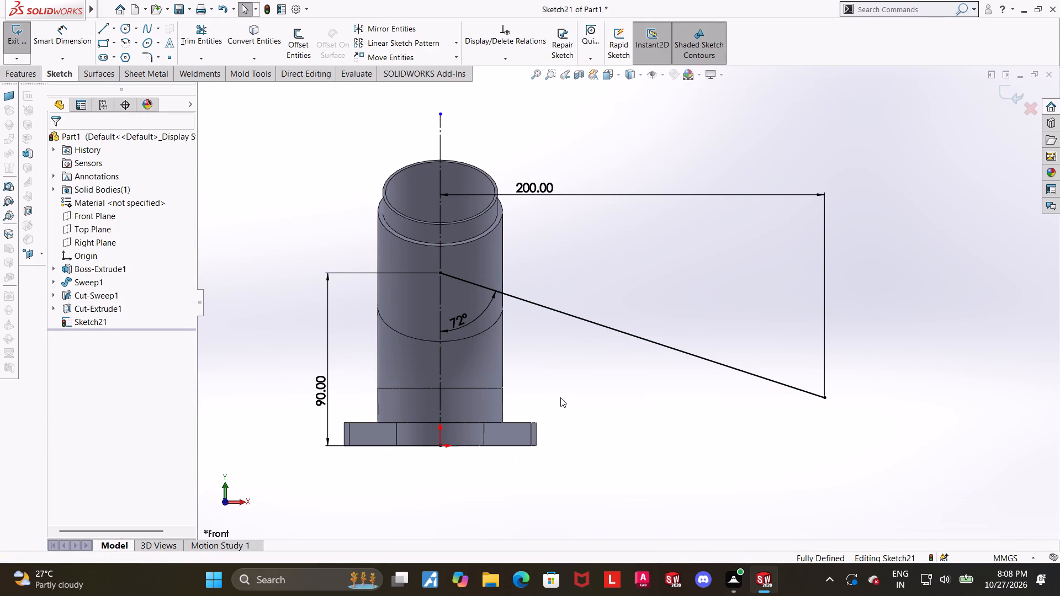
scroll(548, 401, up, 1)
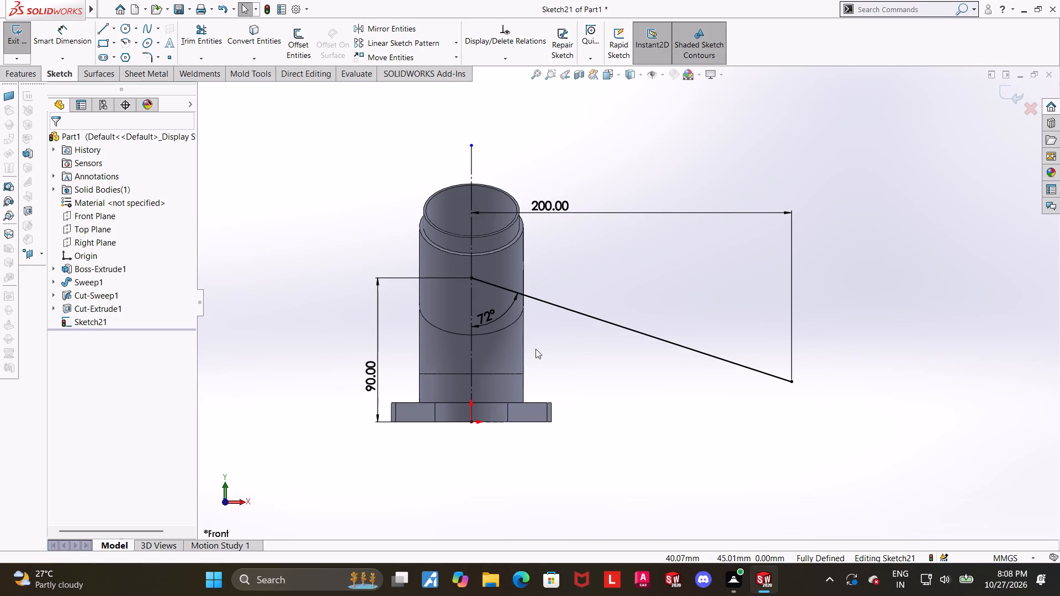
scroll(536, 349, up, 1)
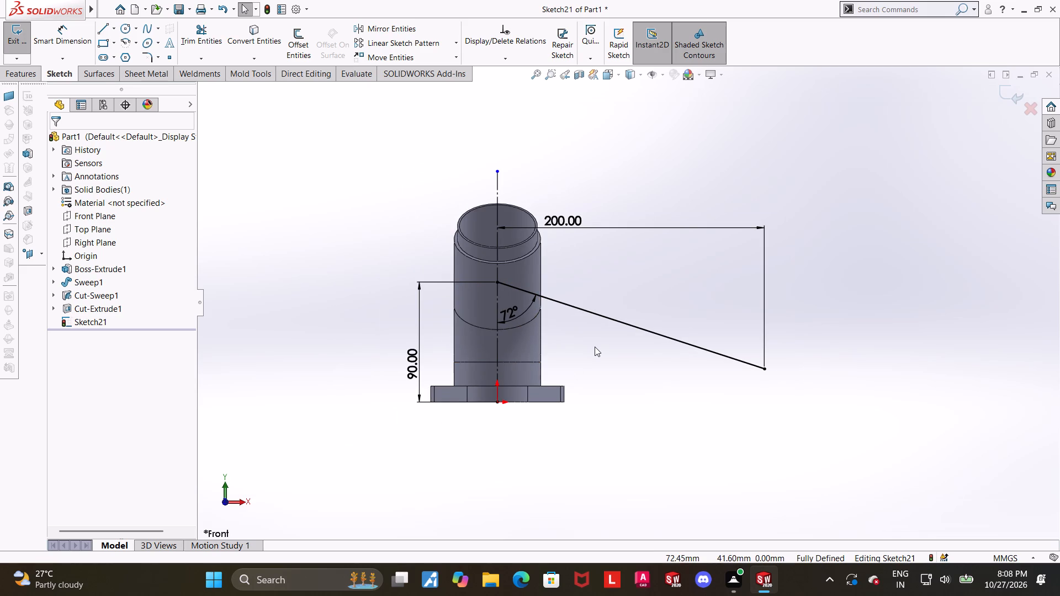
scroll(691, 308, down, 1)
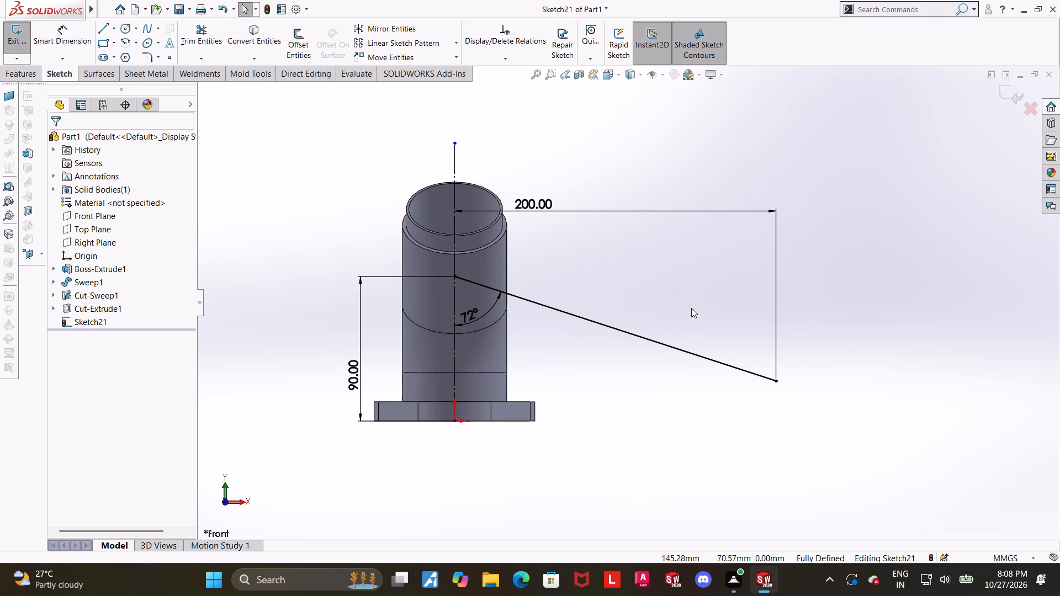
scroll(671, 315, down, 1)
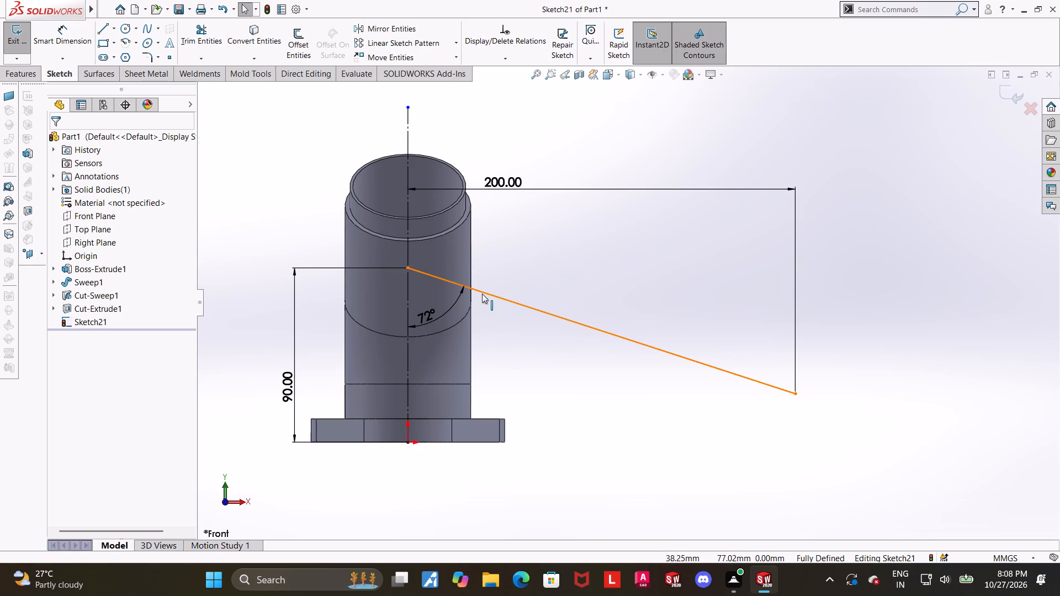
scroll(482, 294, down, 1)
scroll(422, 333, up, 1)
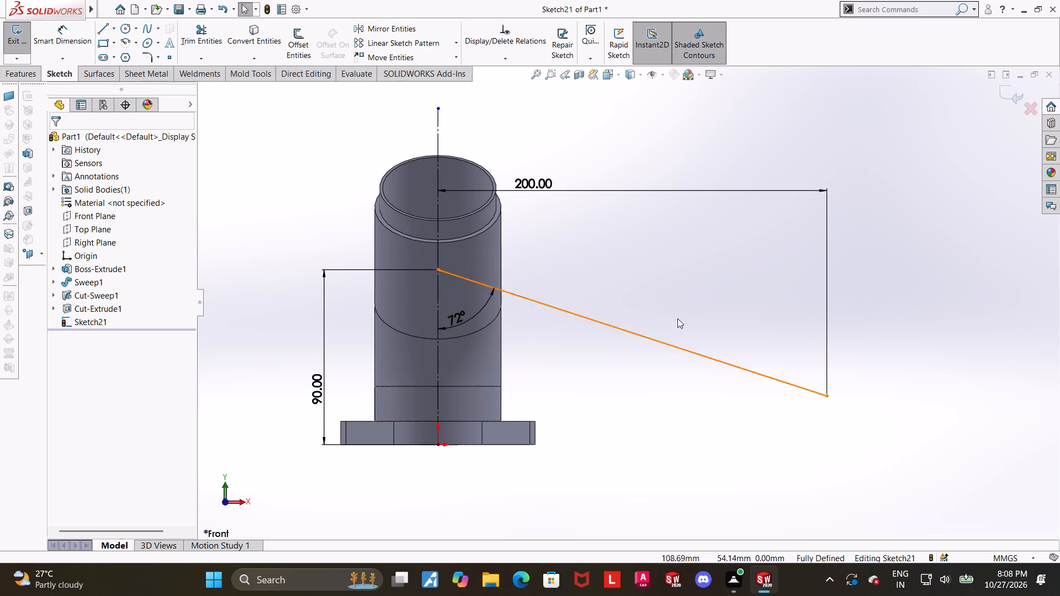
scroll(673, 352, up, 1)
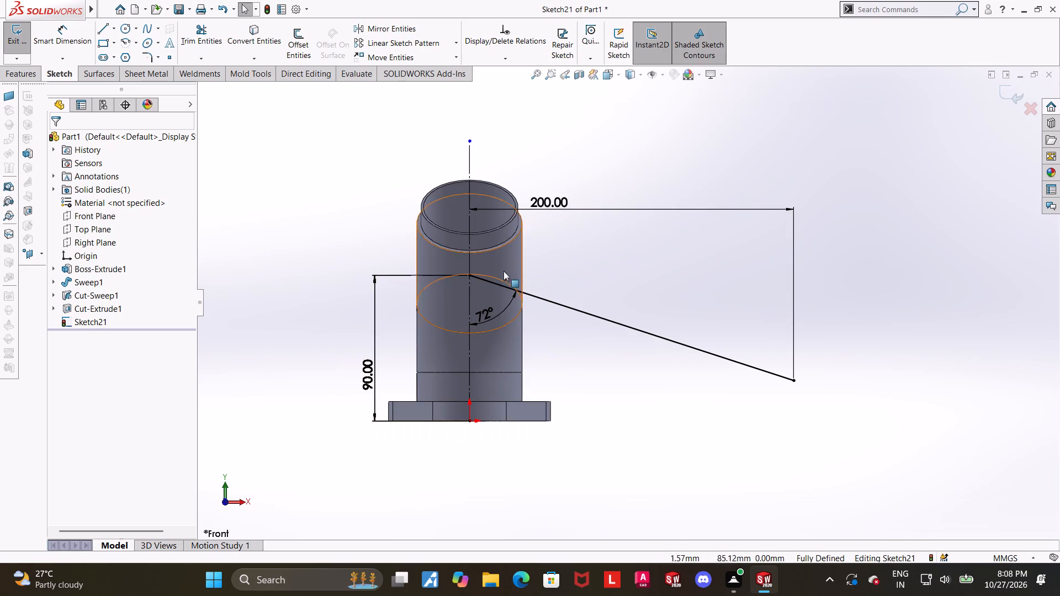
scroll(707, 215, up, 1)
middle_drag(673, 262, 684, 272)
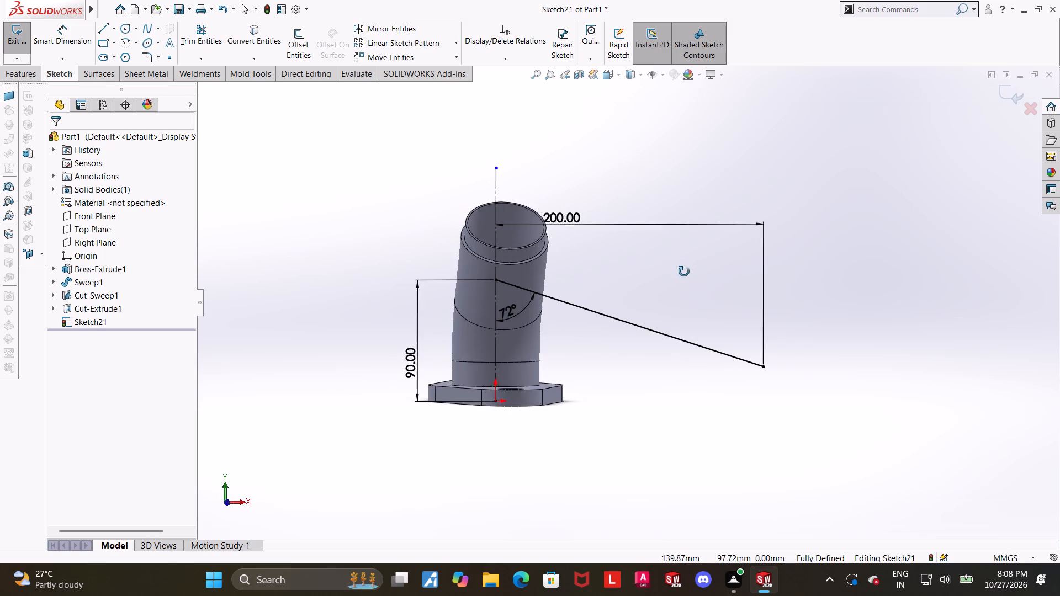
middle_drag(684, 272, 671, 370)
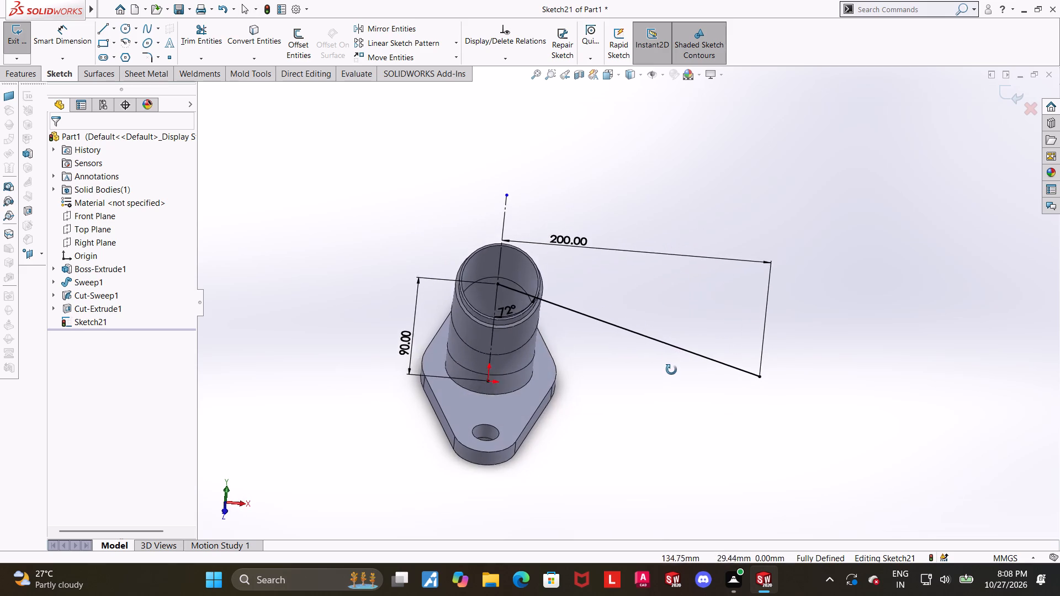
middle_drag(671, 370, 662, 305)
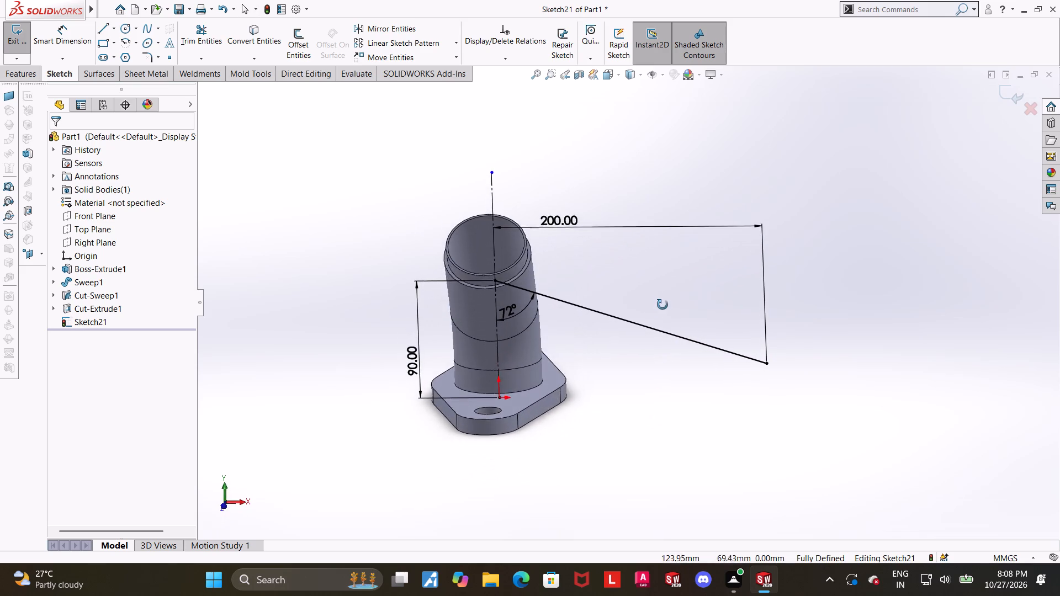
middle_drag(662, 305, 661, 240)
click(612, 72)
click(527, 299)
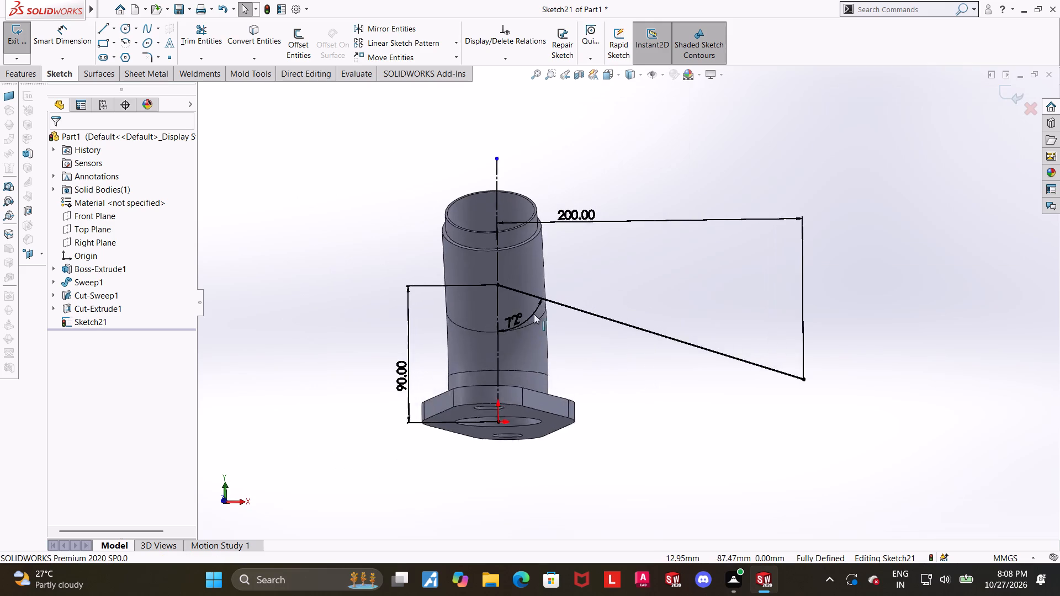
middle_drag(555, 327, 576, 344)
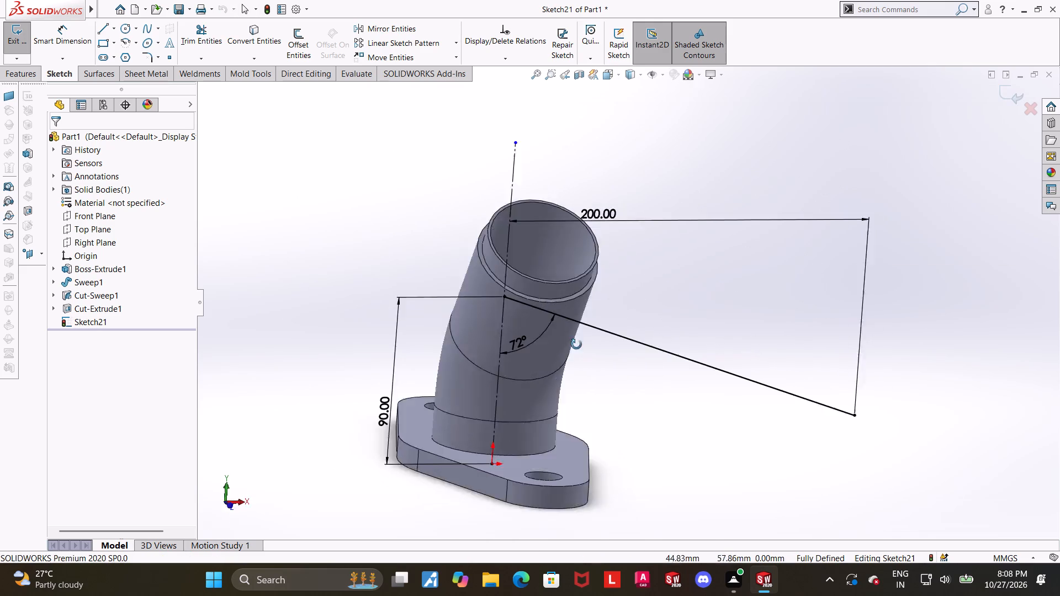
middle_drag(576, 344, 540, 449)
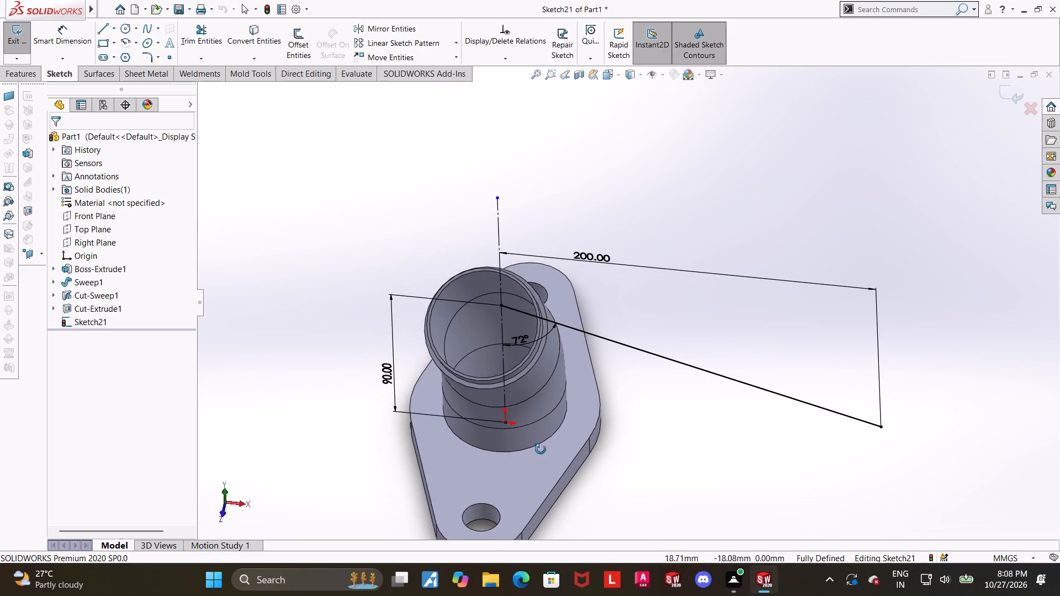
middle_drag(540, 449, 544, 421)
scroll(544, 419, up, 4)
middle_drag(651, 387, 638, 392)
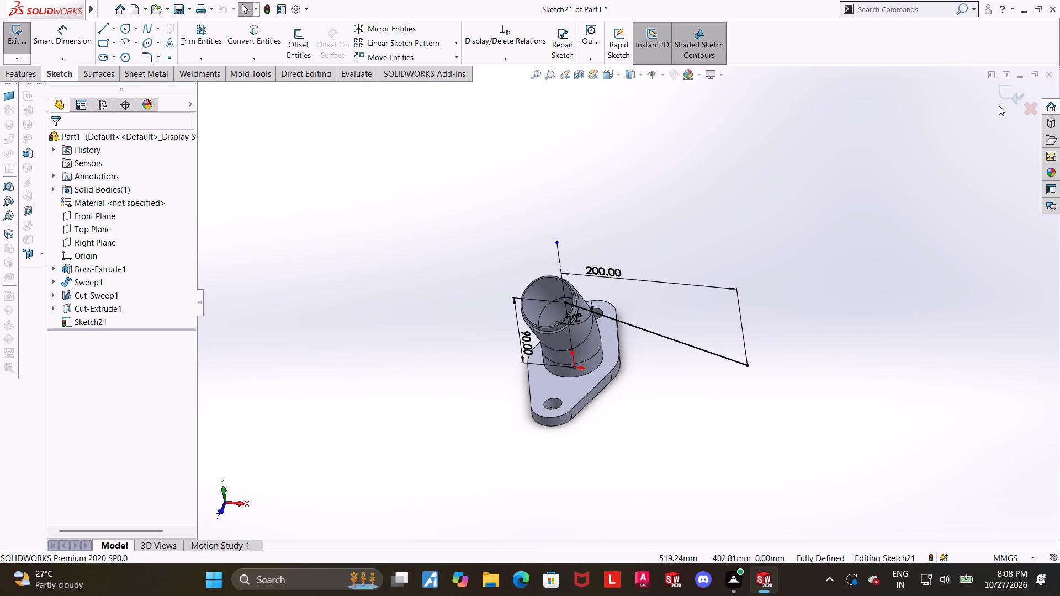
Exit the Front Plane sketch, keeping the dimensioned sloping line.
click(1013, 84)
Examine the sloping sketch line relative to the bent pipe and flange from the front and from oblique angles.
scroll(757, 331, down, 3)
middle_drag(741, 340, 755, 259)
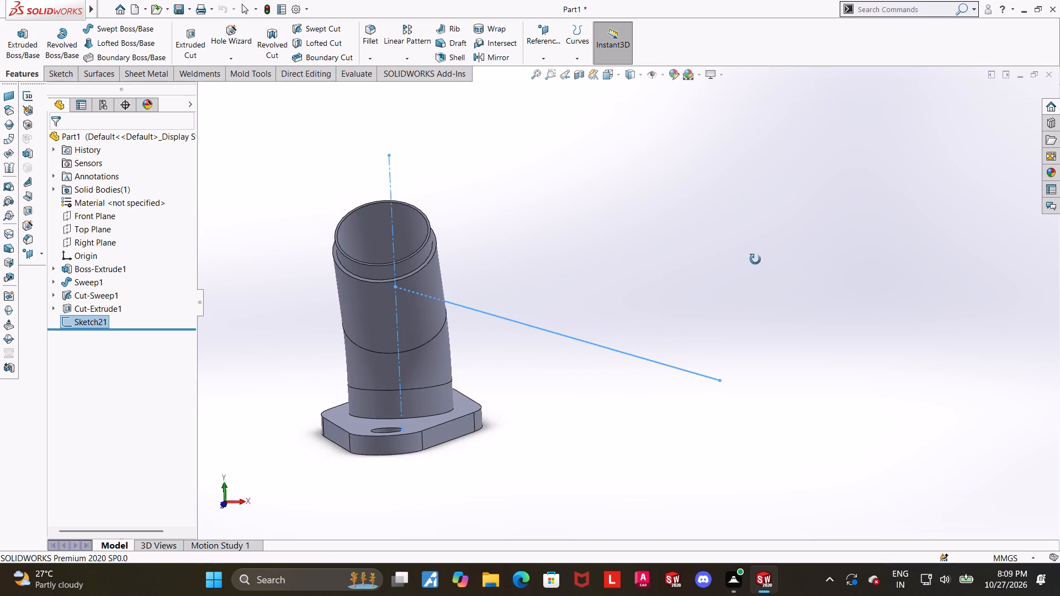
middle_drag(755, 259, 768, 259)
click(601, 76)
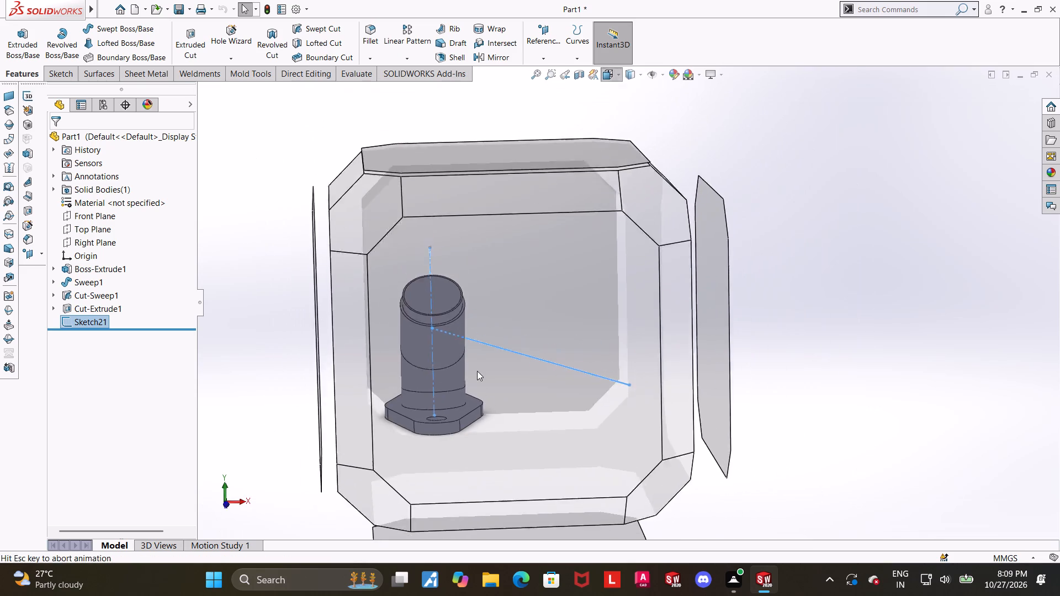
click(473, 387)
click(662, 421)
scroll(657, 417, up, 2)
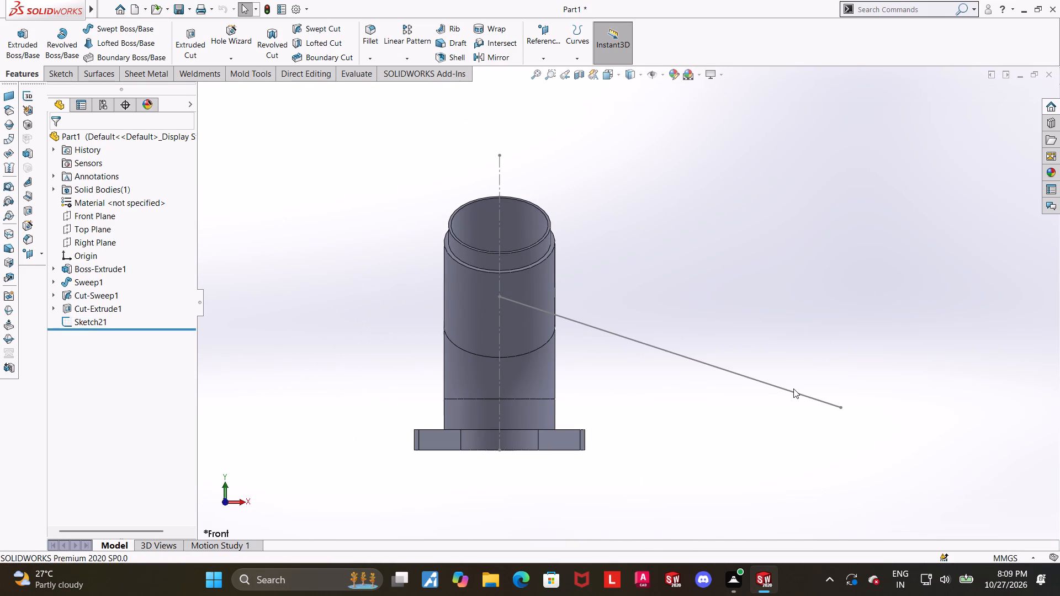
scroll(793, 389, down, 1)
middle_drag(646, 353, 560, 406)
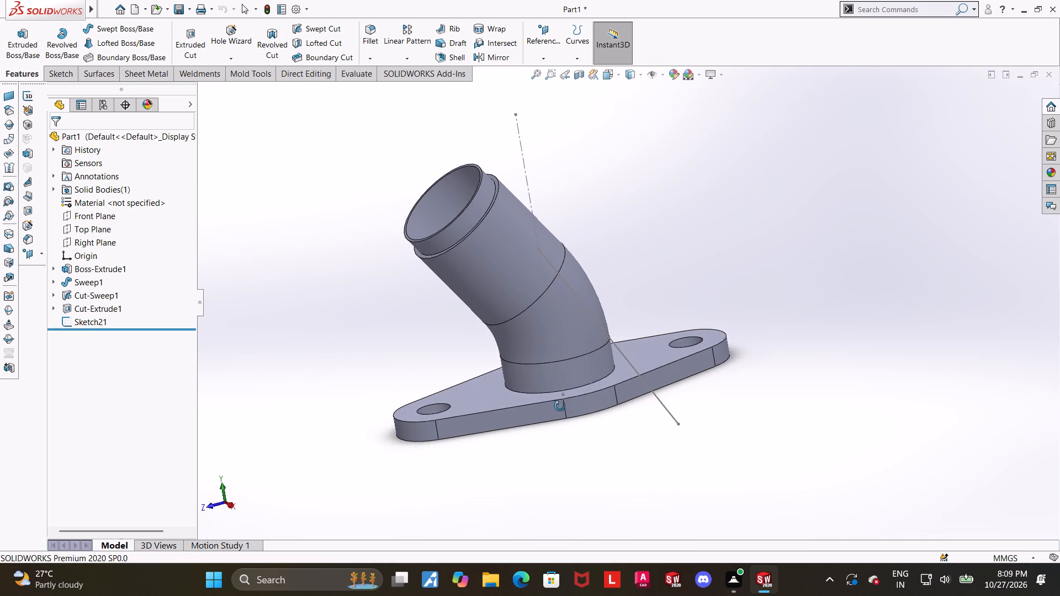
middle_drag(560, 406, 561, 408)
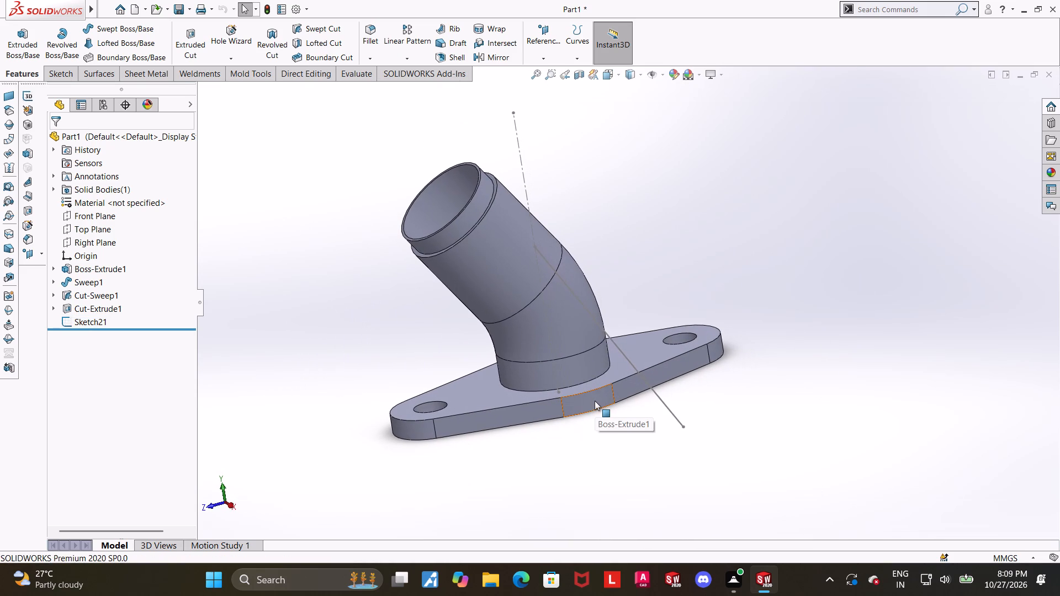
scroll(595, 401, up, 2)
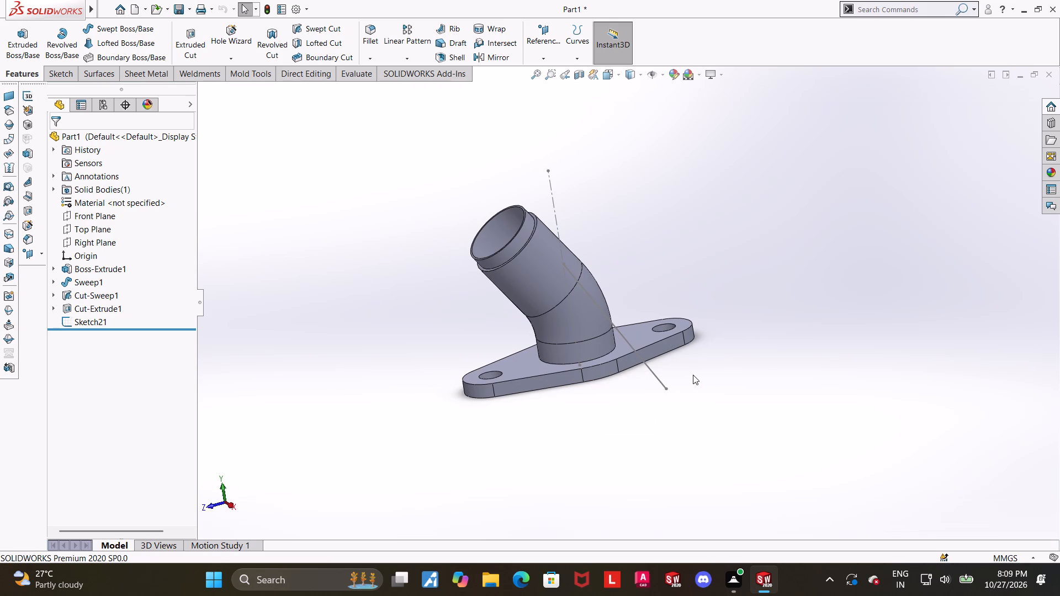
middle_drag(693, 375, 711, 346)
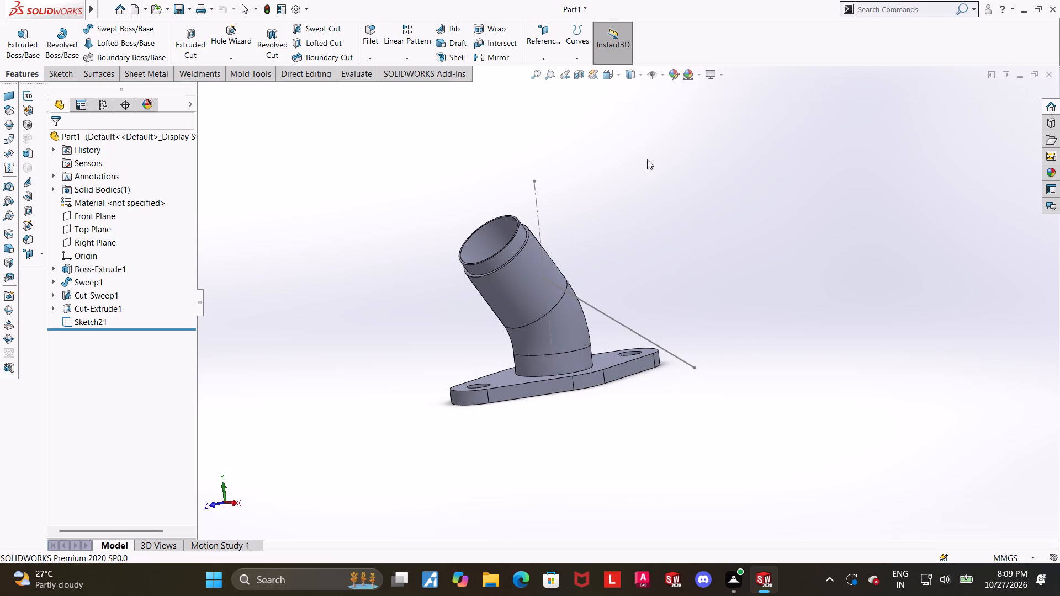
Create a reference plane perpendicular to the sloping sketch line and coincident with the line's outer endpoint.
click(550, 62)
click(551, 73)
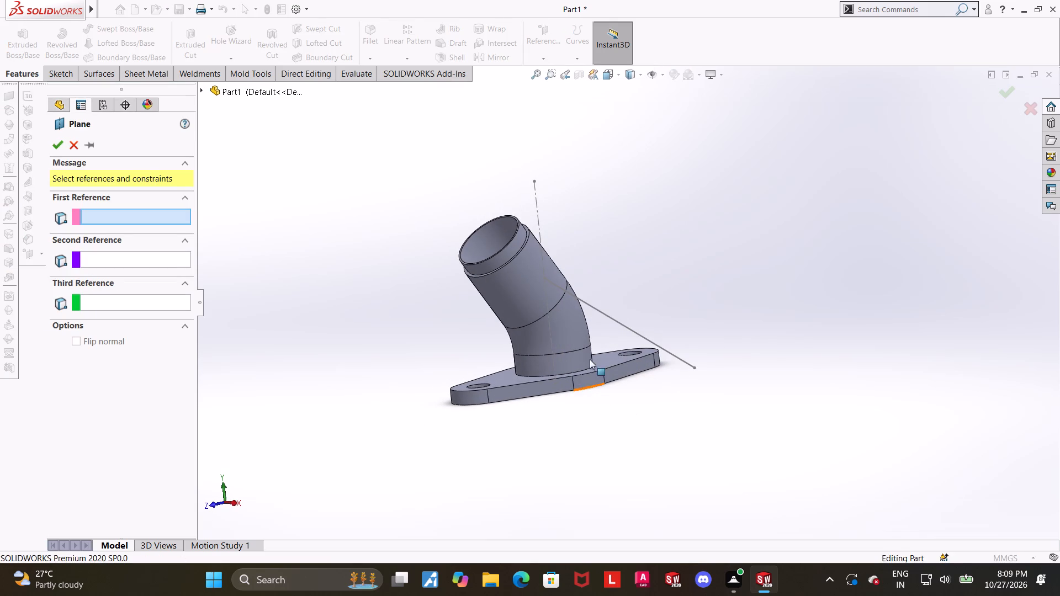
click(634, 332)
middle_drag(263, 295, 298, 310)
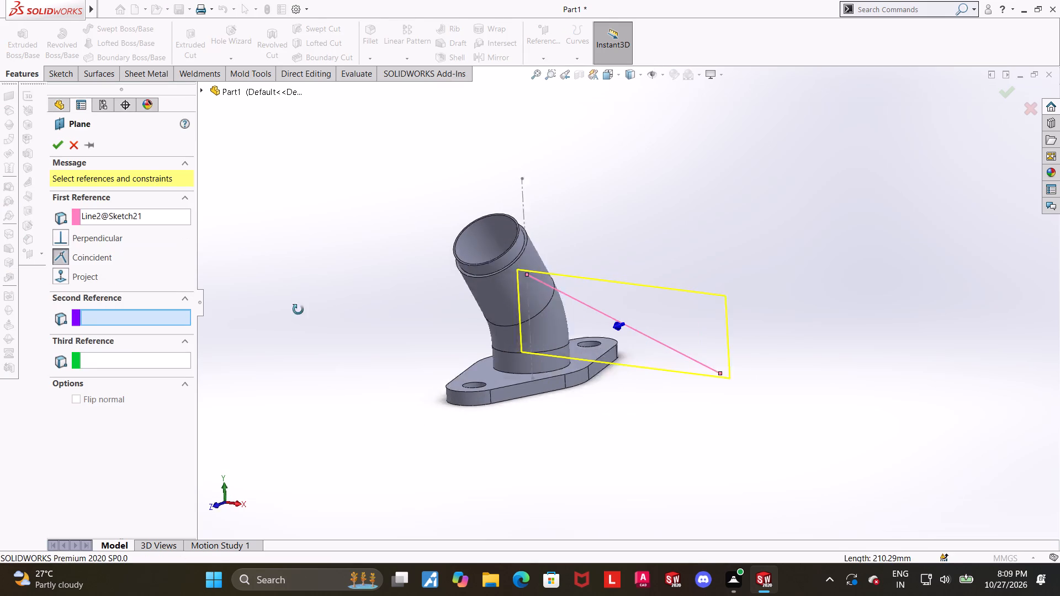
middle_drag(298, 310, 320, 319)
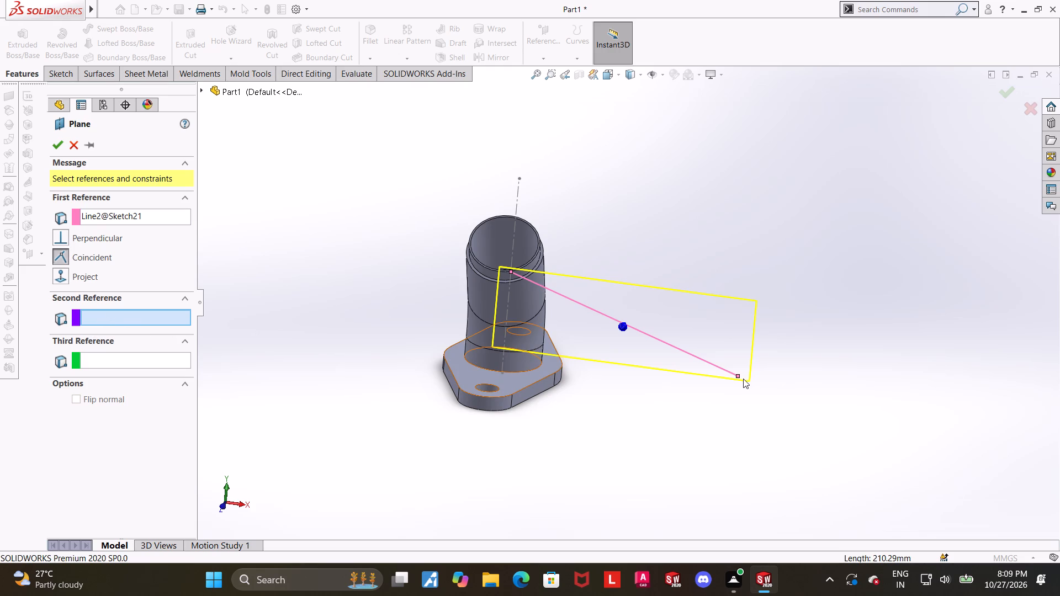
click(737, 378)
middle_click(794, 397)
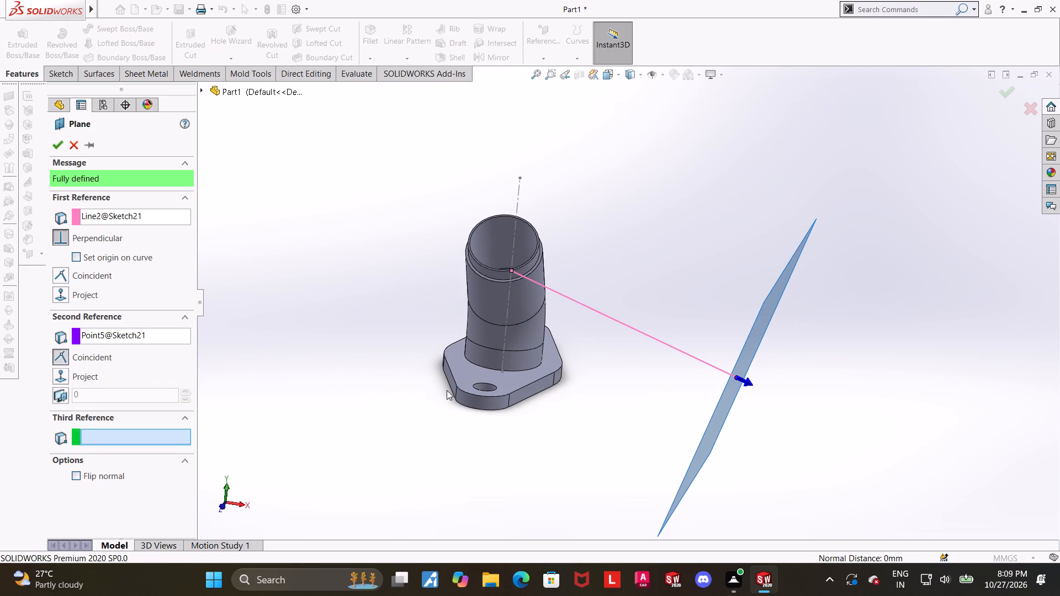
scroll(812, 373, up, 2)
middle_drag(813, 369, 845, 387)
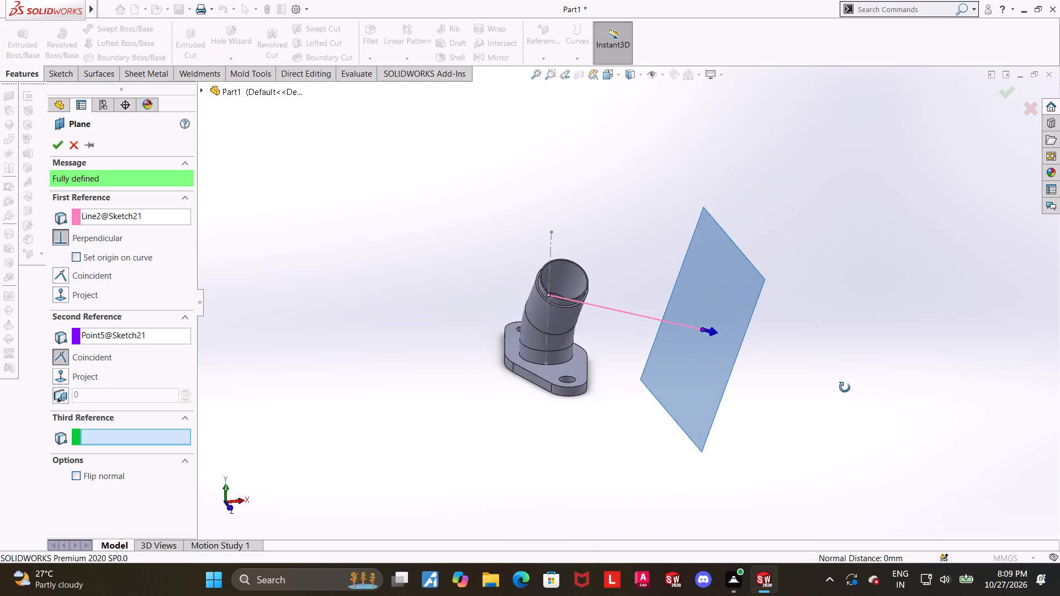
middle_drag(845, 387, 820, 353)
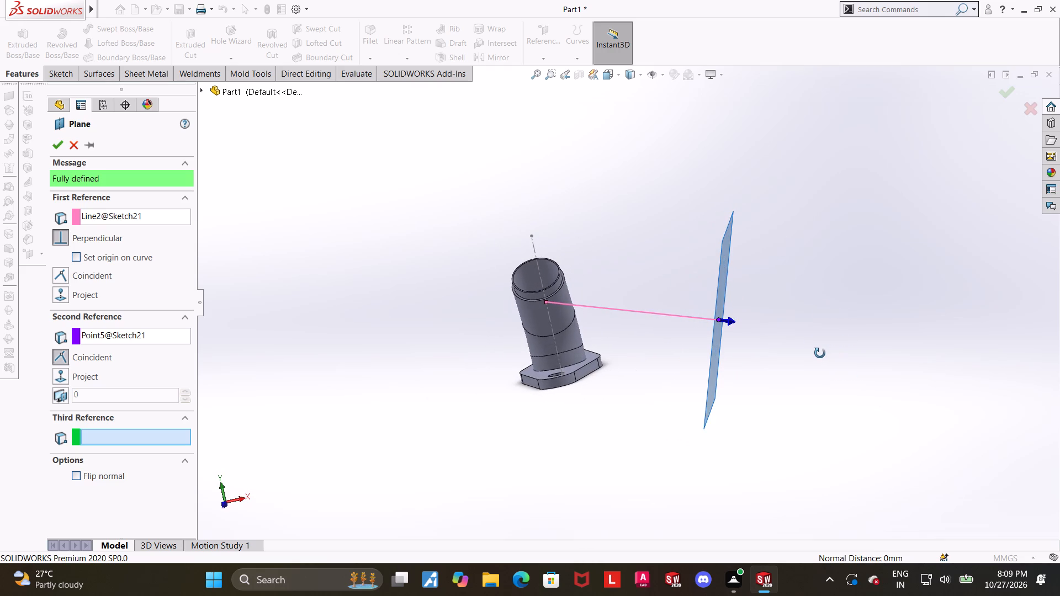
middle_drag(820, 353, 819, 356)
scroll(766, 343, down, 1)
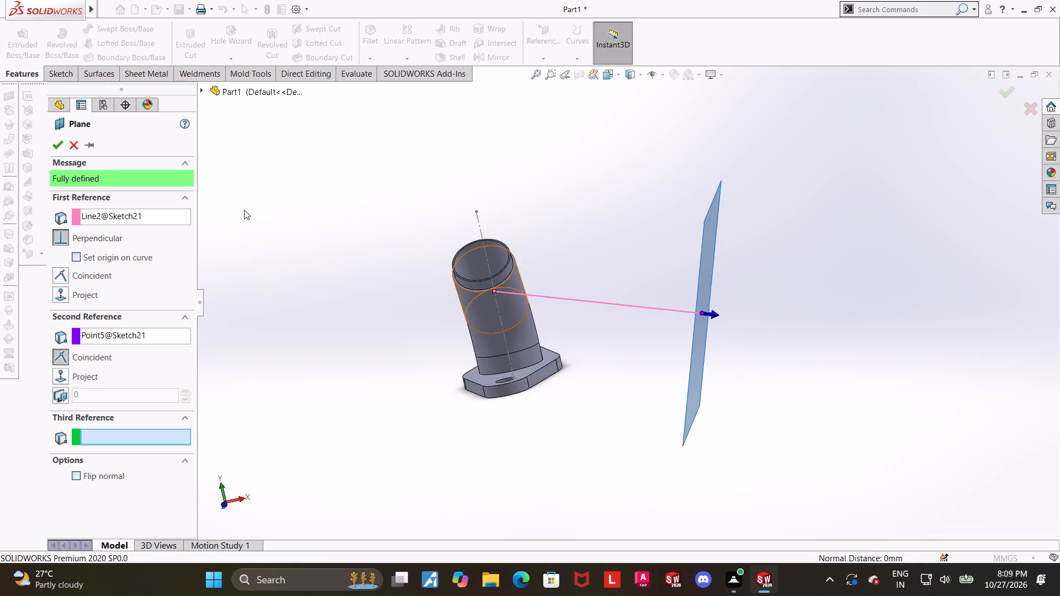
click(63, 144)
click(743, 265)
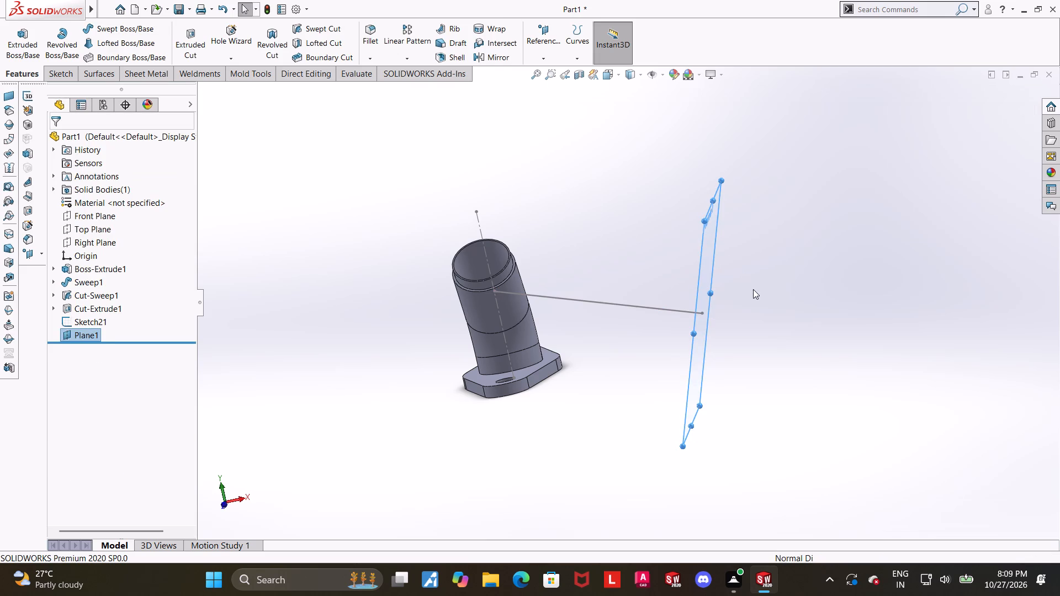
Examine the new reference plane's tilt against the sloping line and pipe from oblique angles and the front view.
middle_drag(750, 291, 747, 286)
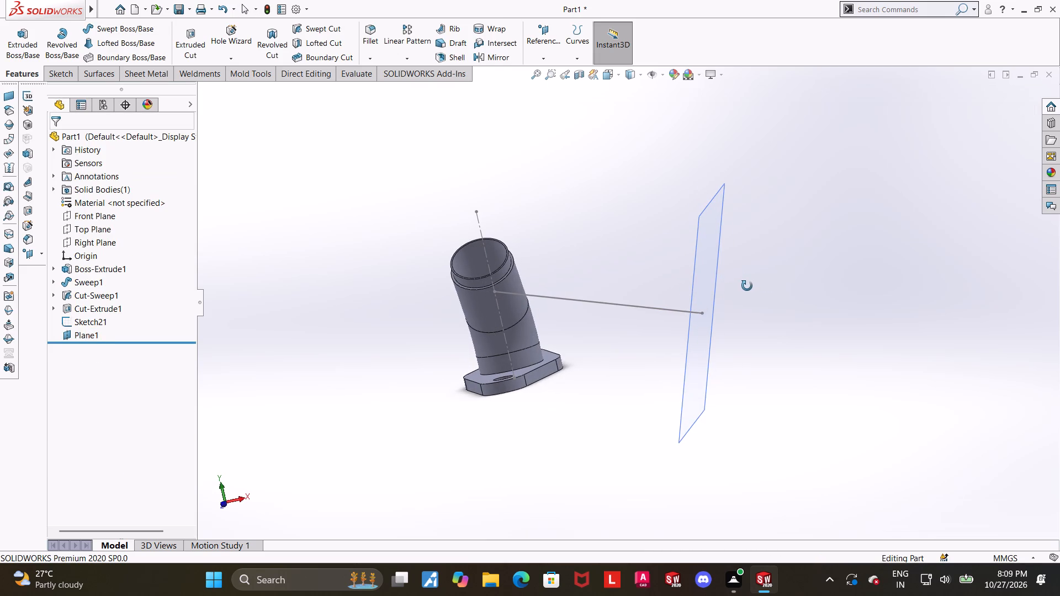
middle_drag(747, 286, 754, 262)
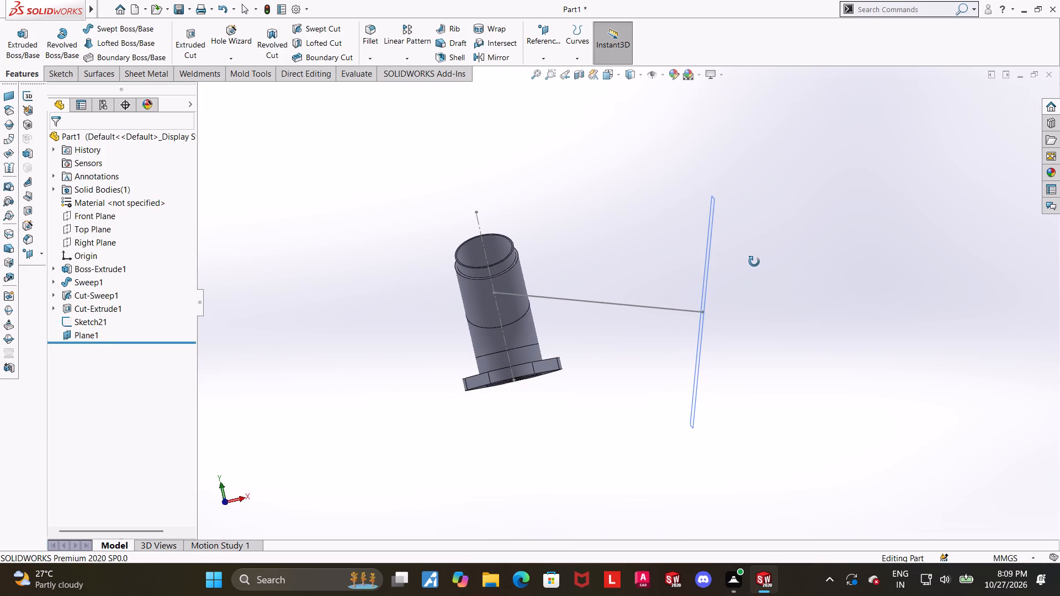
middle_drag(754, 262, 751, 262)
scroll(743, 267, up, 1)
middle_drag(680, 243, 695, 246)
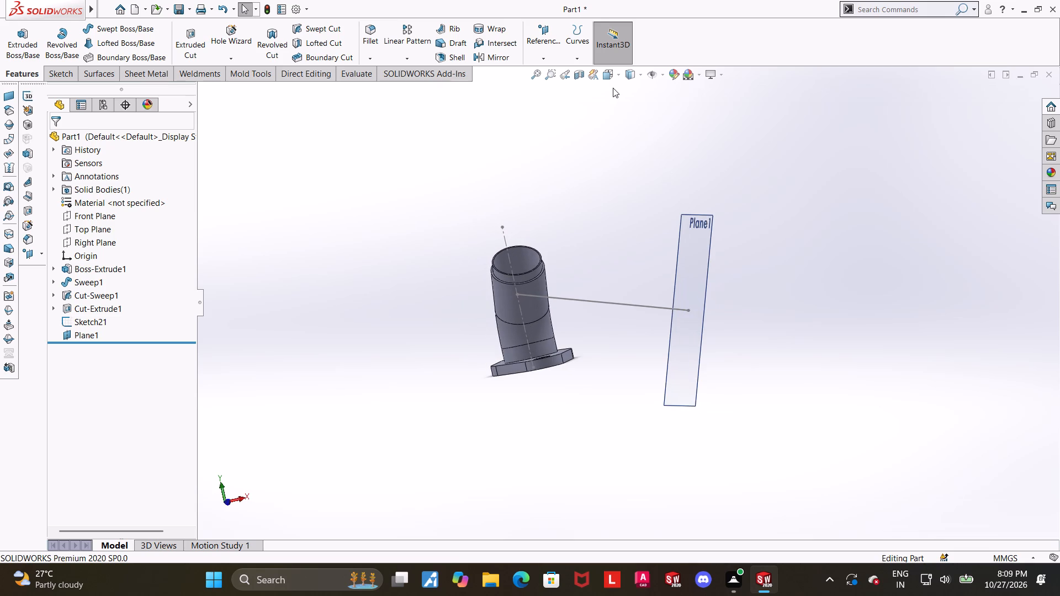
click(610, 80)
click(501, 340)
scroll(701, 344, up, 1)
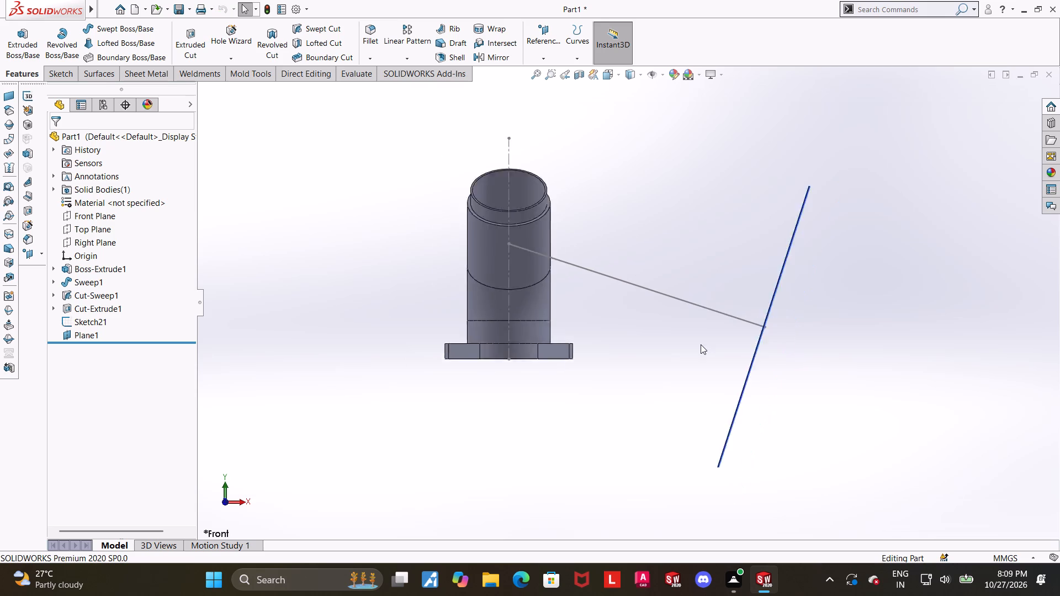
scroll(701, 344, up, 2)
scroll(717, 232, down, 2)
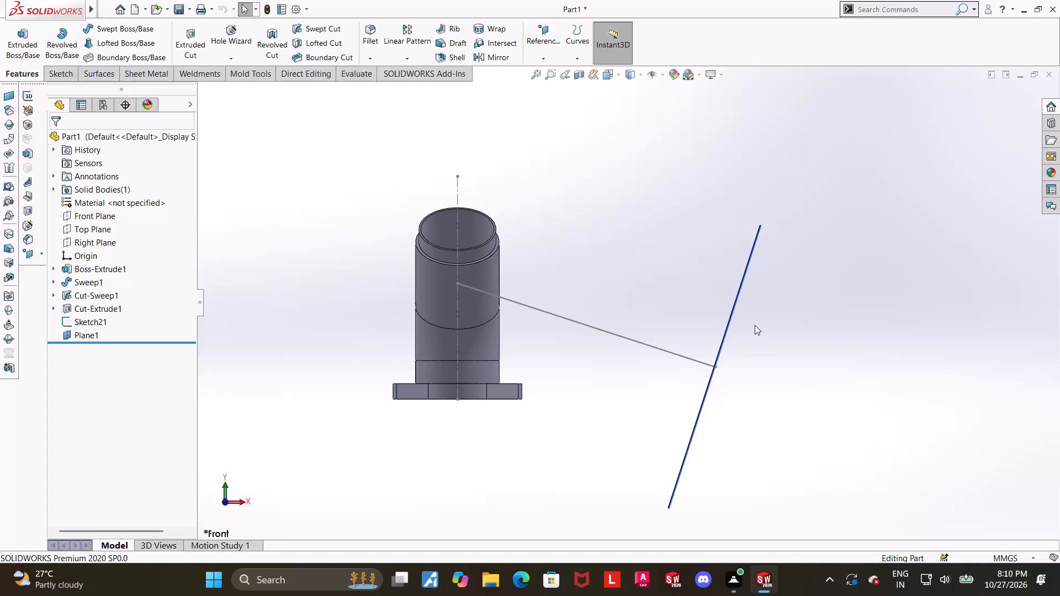
Inspect the reference plane's position at the sloping line's outer end from several sides, finishing in the front view.
scroll(755, 325, up, 1)
middle_drag(754, 325, 735, 324)
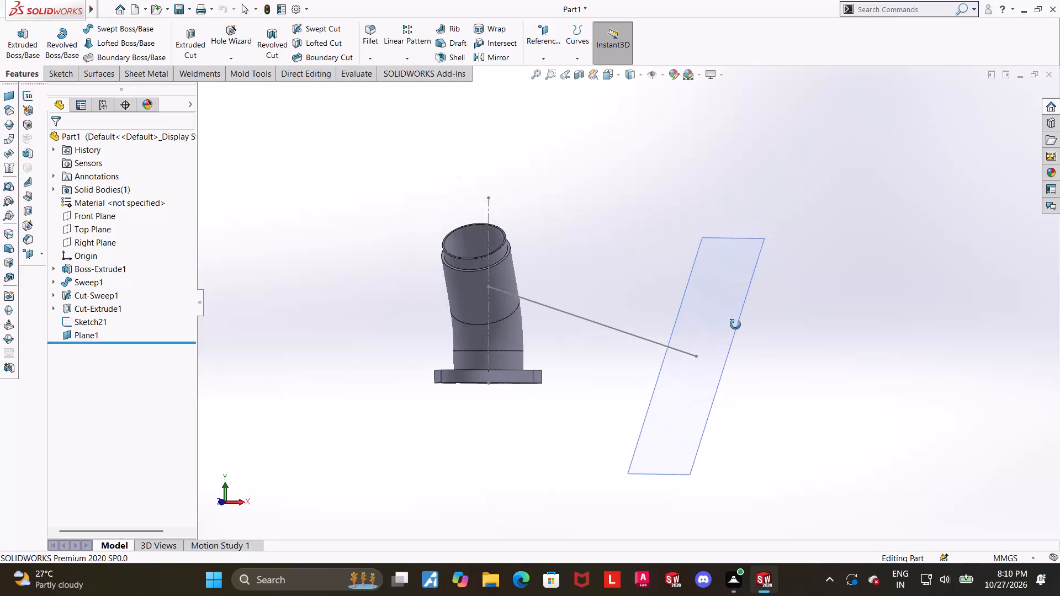
middle_drag(735, 324, 733, 324)
middle_drag(767, 305, 752, 302)
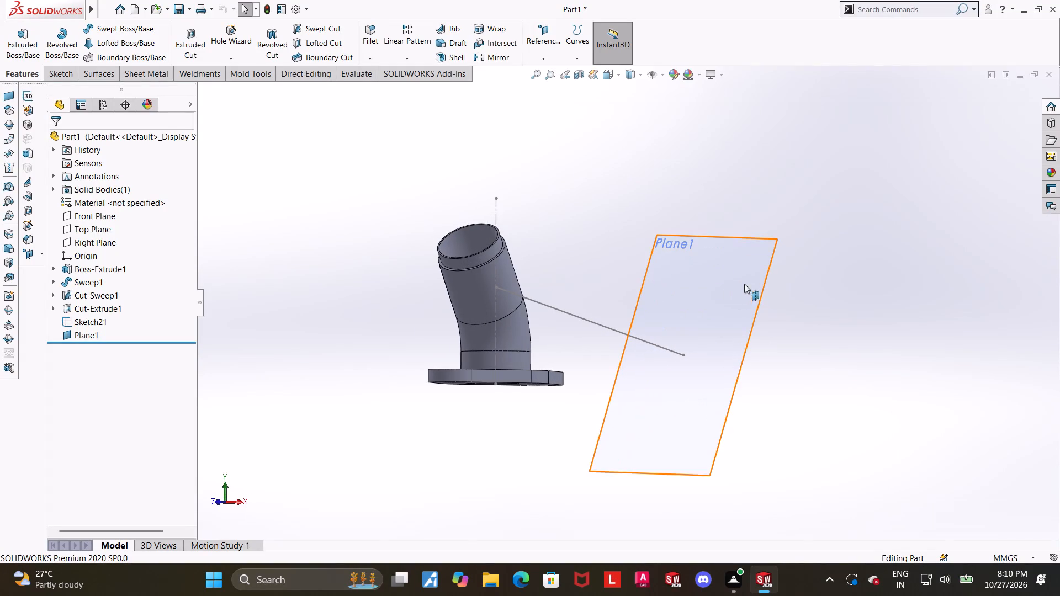
scroll(721, 248, down, 1)
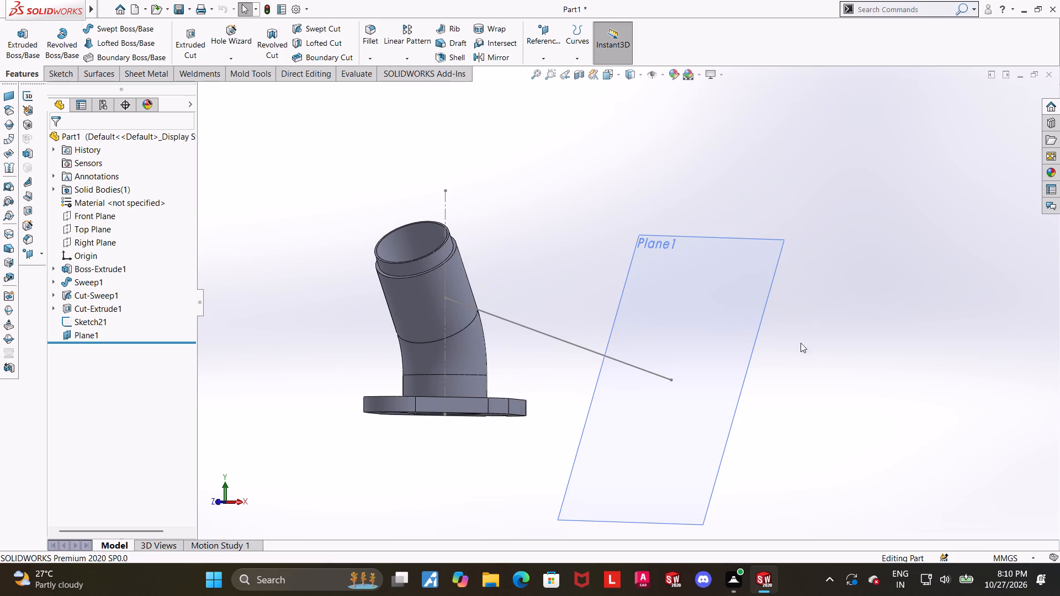
scroll(785, 318, up, 3)
middle_drag(745, 316, 785, 326)
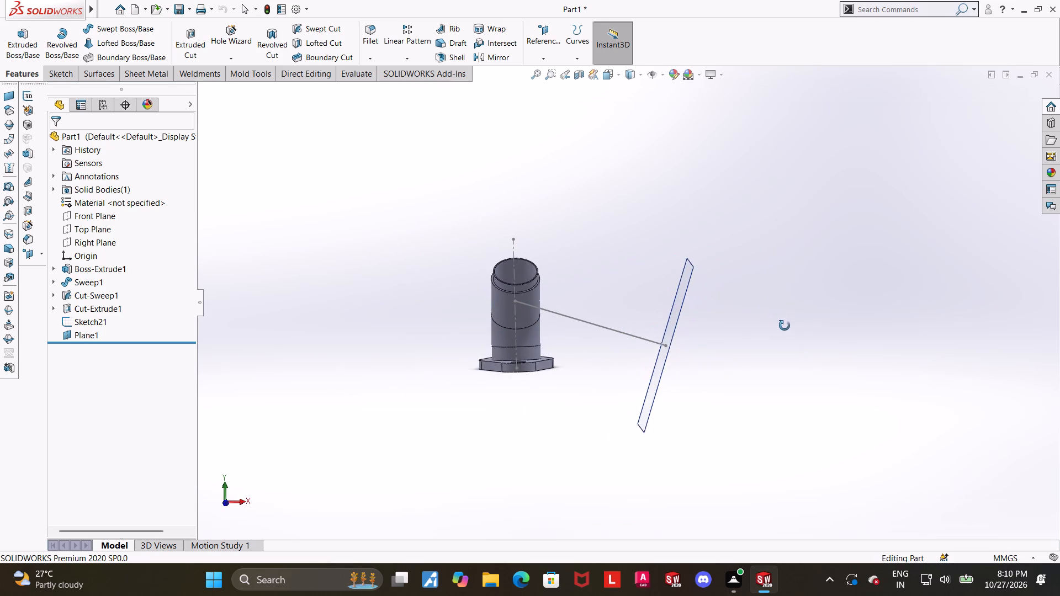
middle_drag(785, 326, 777, 332)
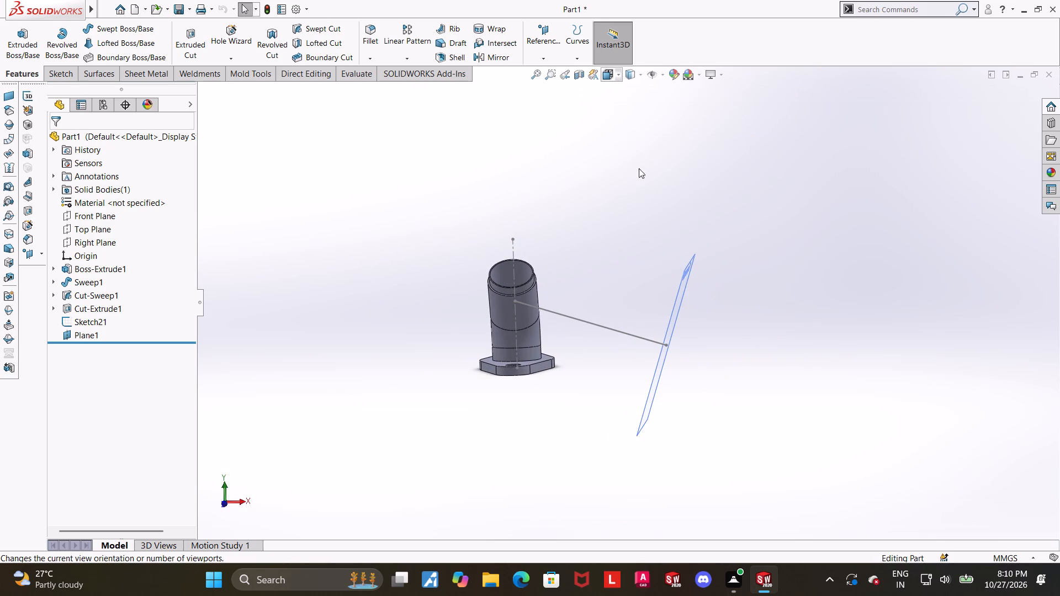
click(612, 74)
click(526, 339)
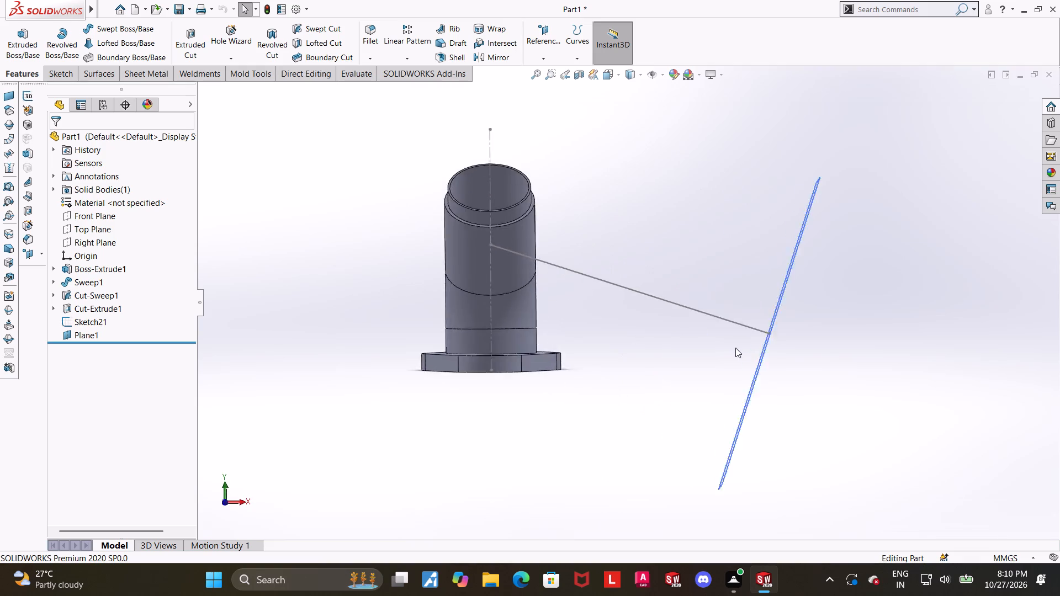
scroll(830, 338, up, 3)
scroll(746, 235, down, 2)
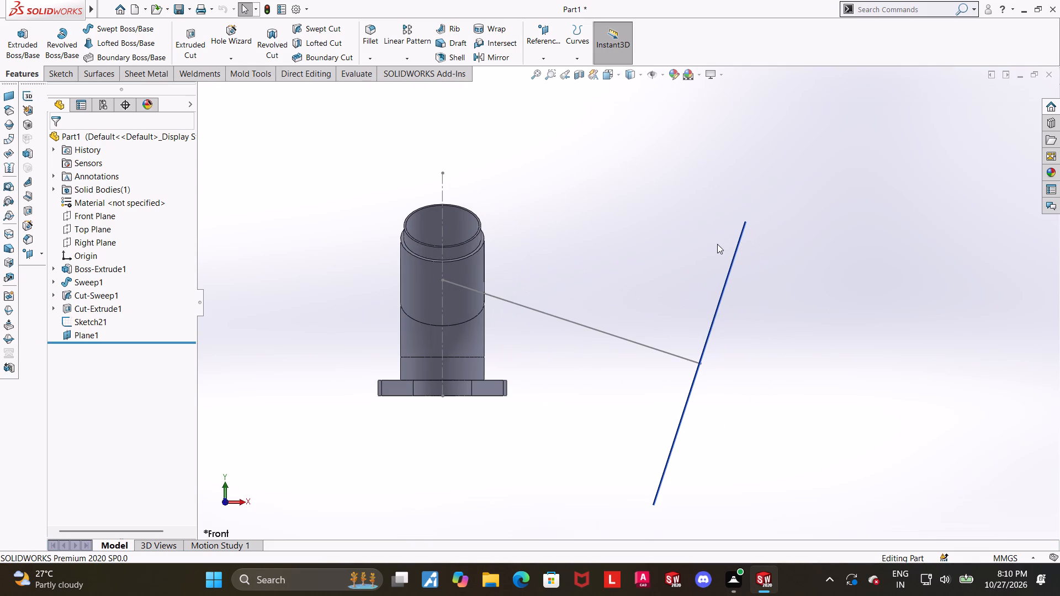
scroll(717, 244, down, 1)
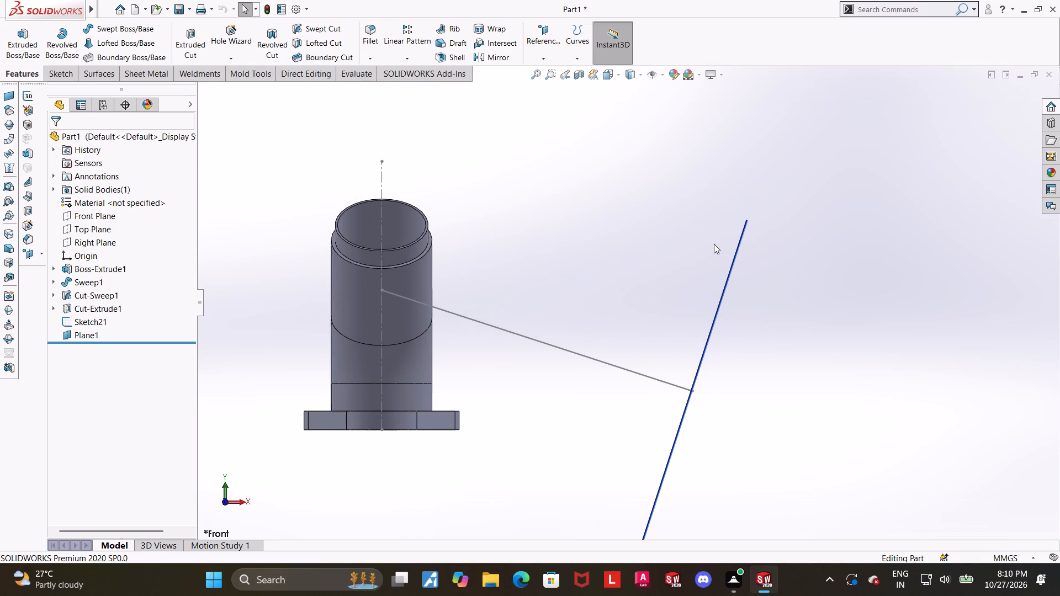
scroll(714, 244, up, 1)
middle_drag(714, 244, 643, 272)
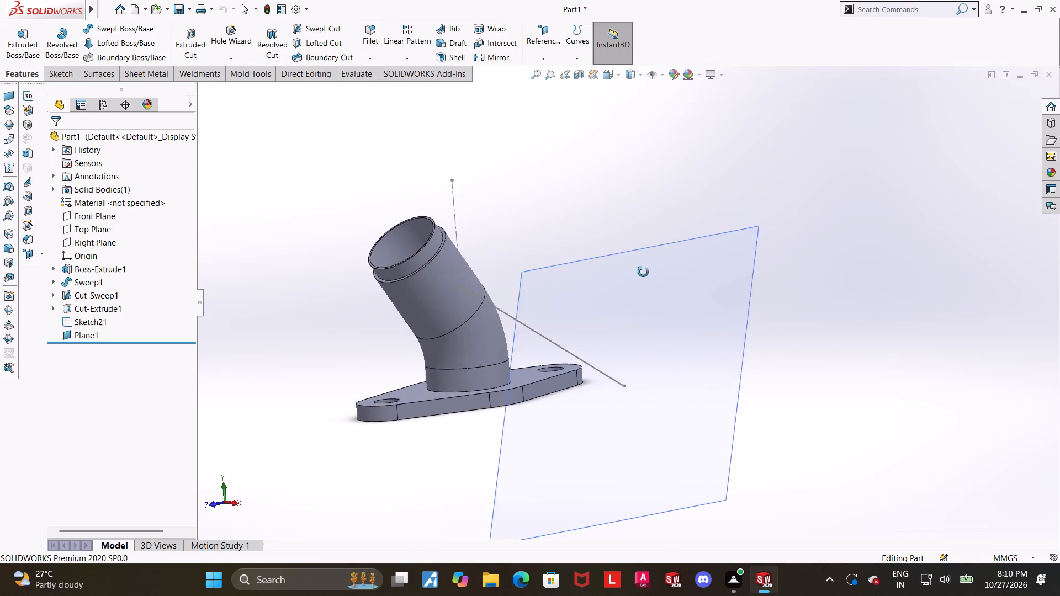
middle_drag(643, 272, 705, 260)
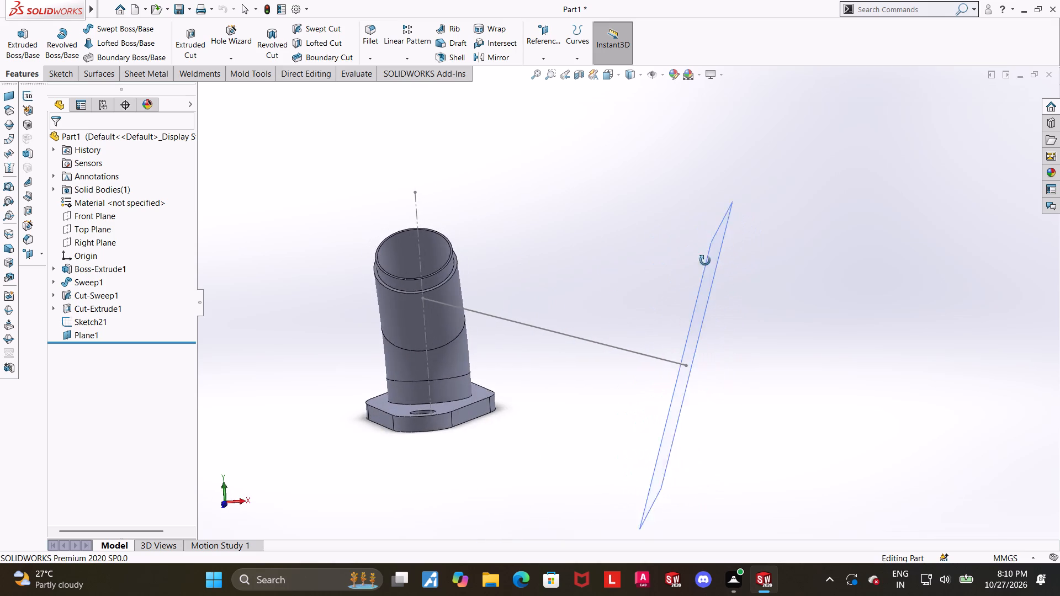
middle_drag(705, 260, 724, 290)
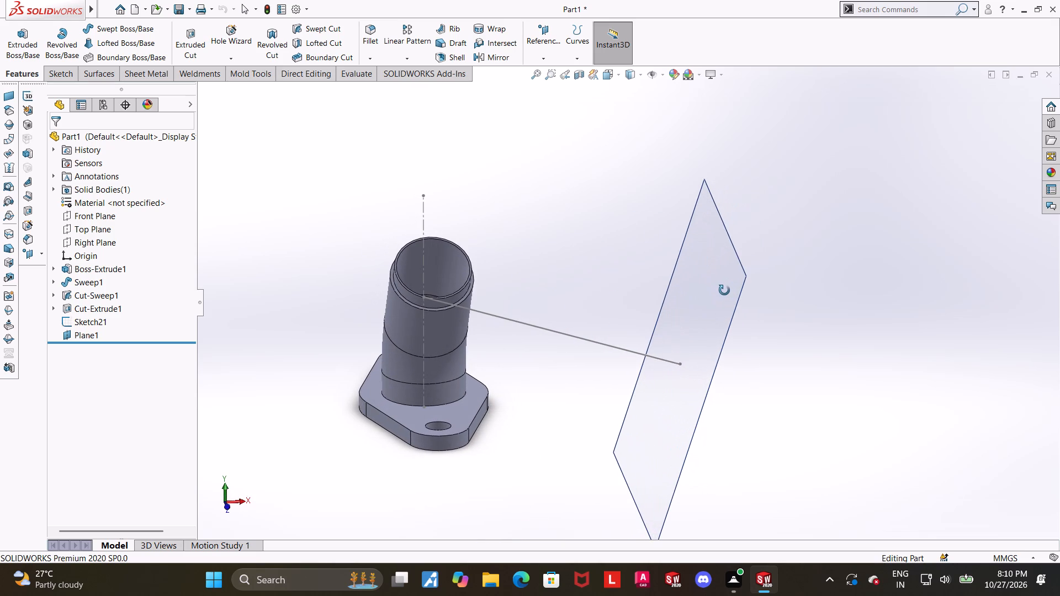
middle_drag(724, 290, 724, 280)
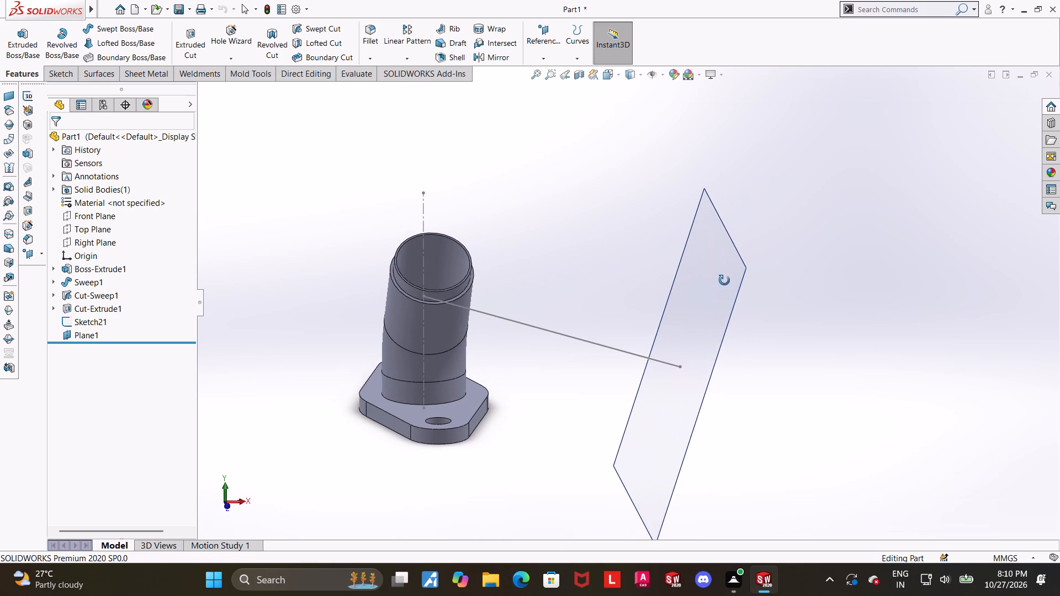
middle_drag(724, 280, 724, 269)
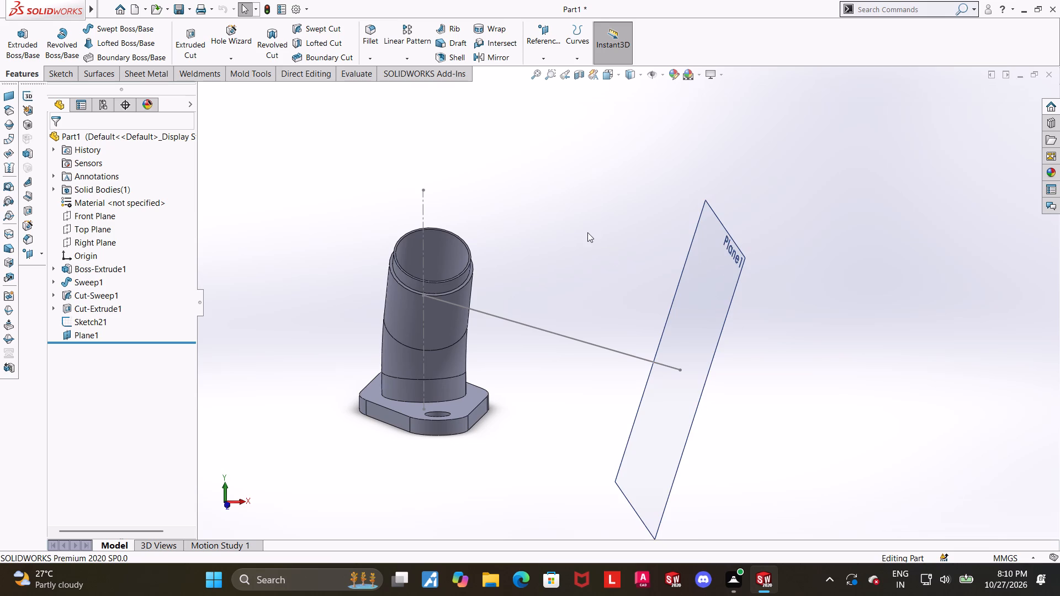
click(604, 74)
click(491, 333)
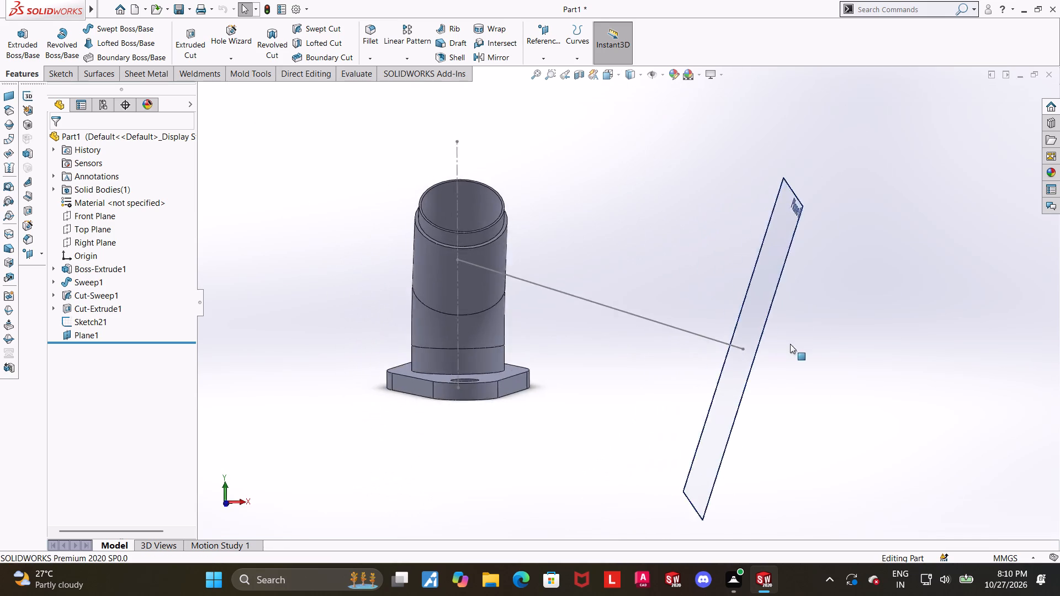
Delete the reference plane at the sloping line's outer end.
right_click(76, 329)
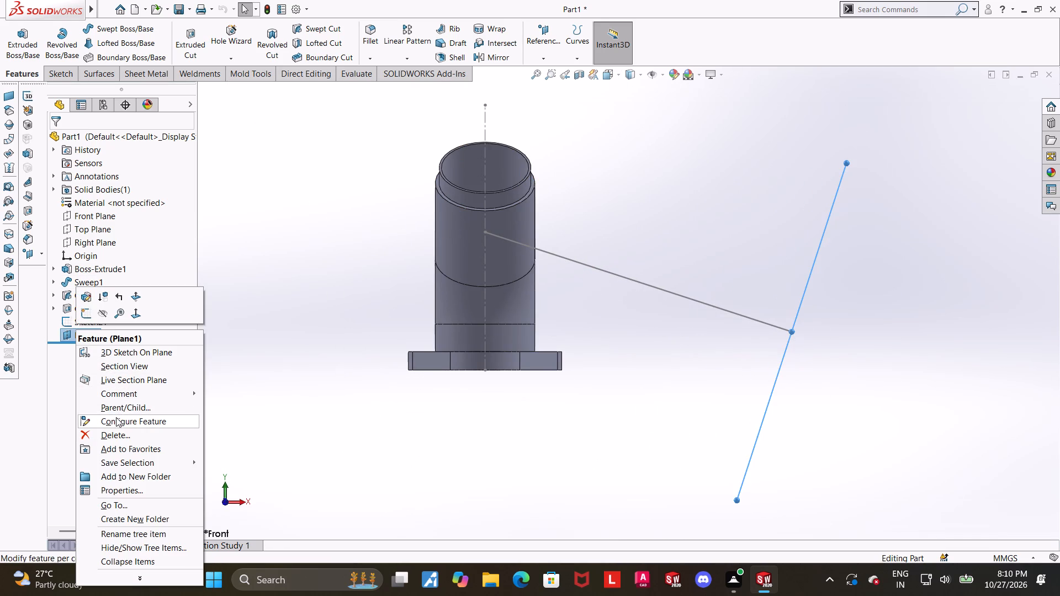
click(116, 432)
click(613, 221)
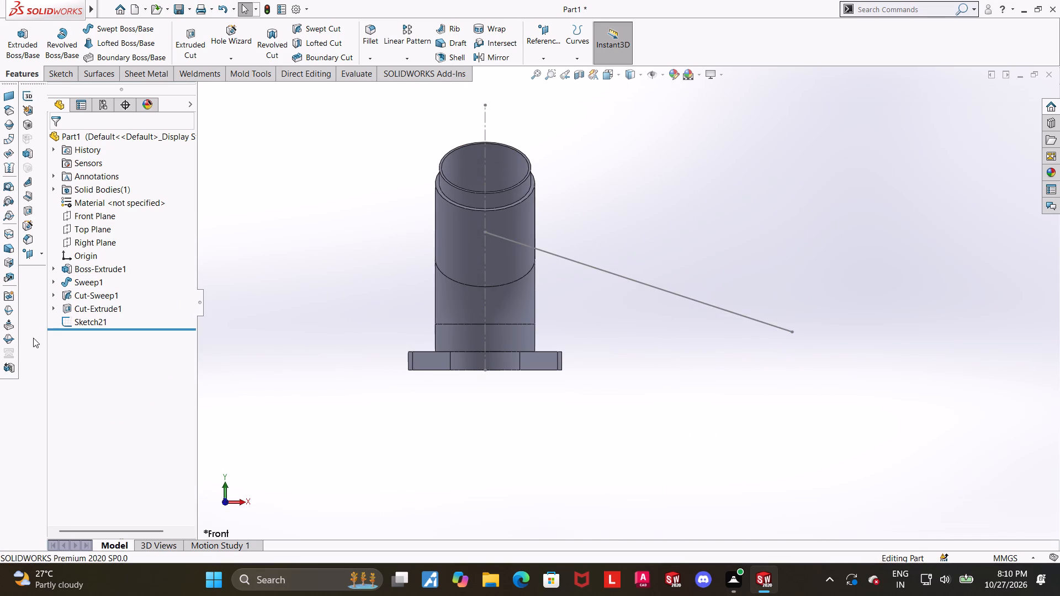
Reopen the sloping line's sketch and draw a line about 66 mm long, steeply upward from the sloping line's outer endpoint.
click(74, 323)
click(90, 289)
scroll(754, 315, up, 3)
scroll(813, 272, down, 2)
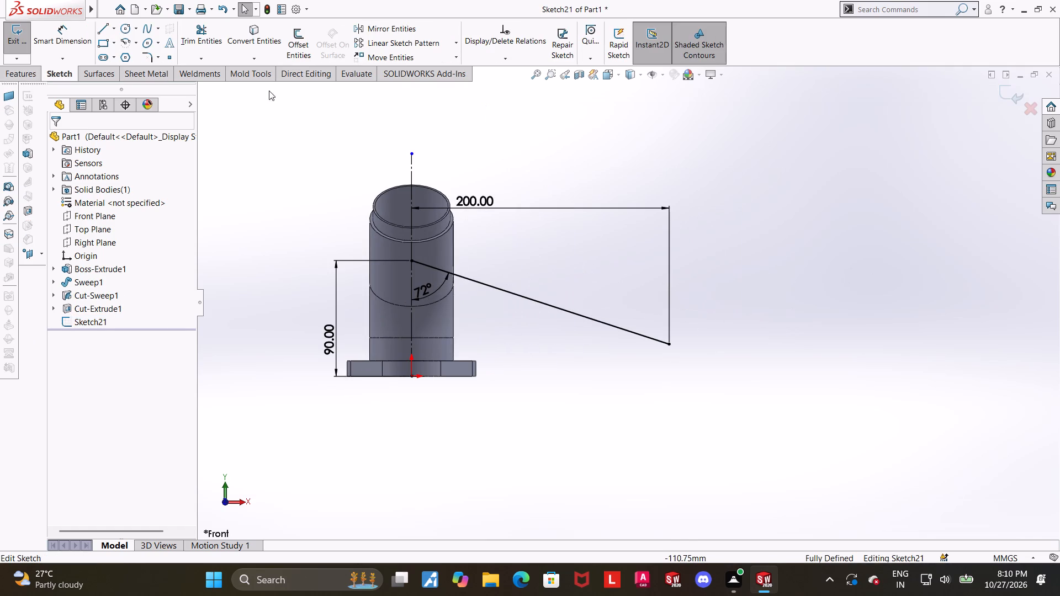
click(110, 29)
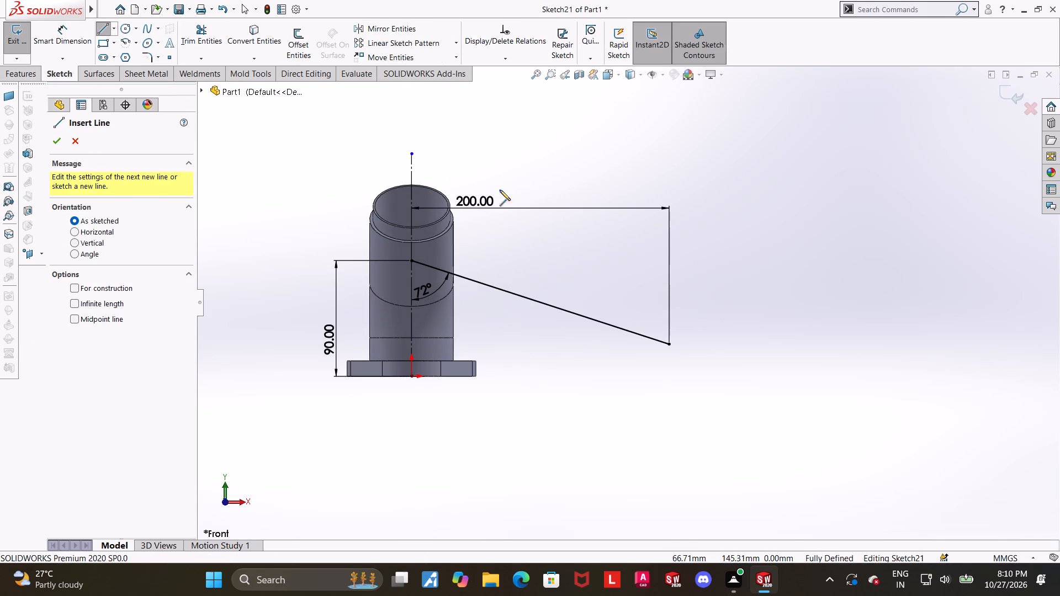
click(667, 343)
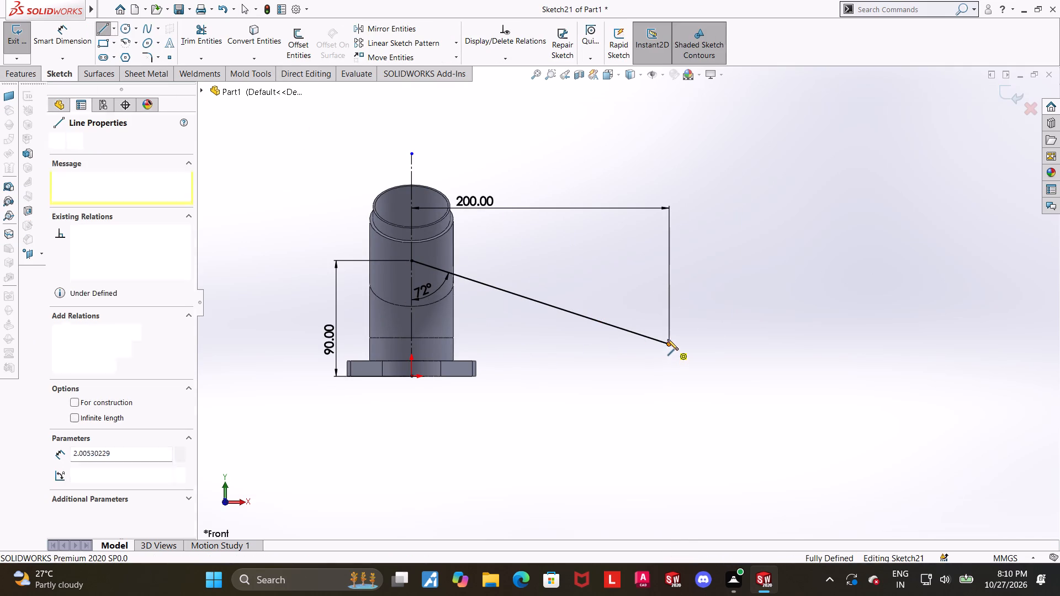
click(655, 260)
key(Escape)
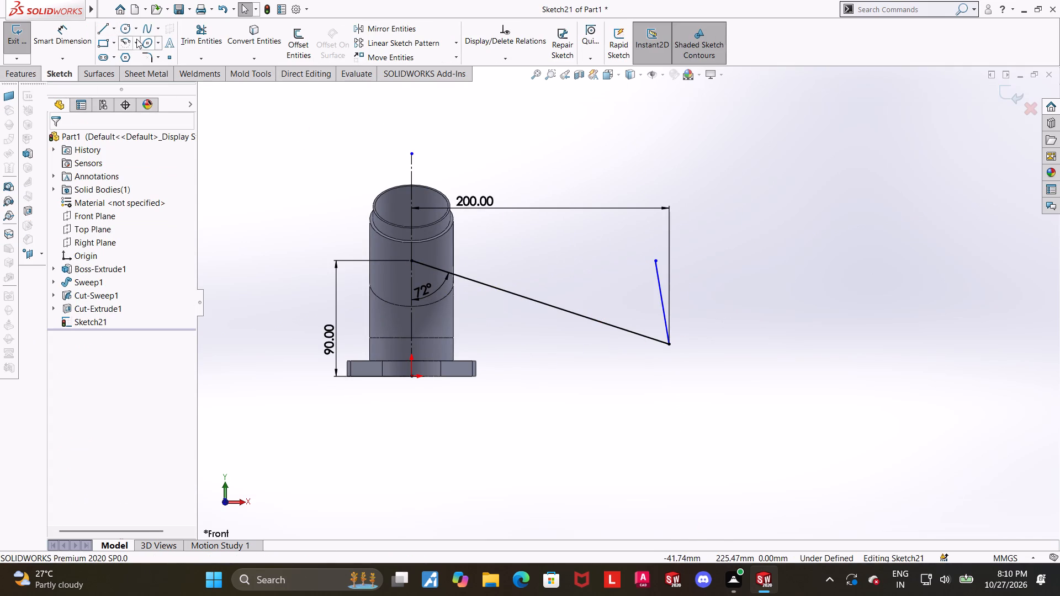
Dimension the angle between the sloping line and the new short line as 60°.
click(81, 32)
click(590, 315)
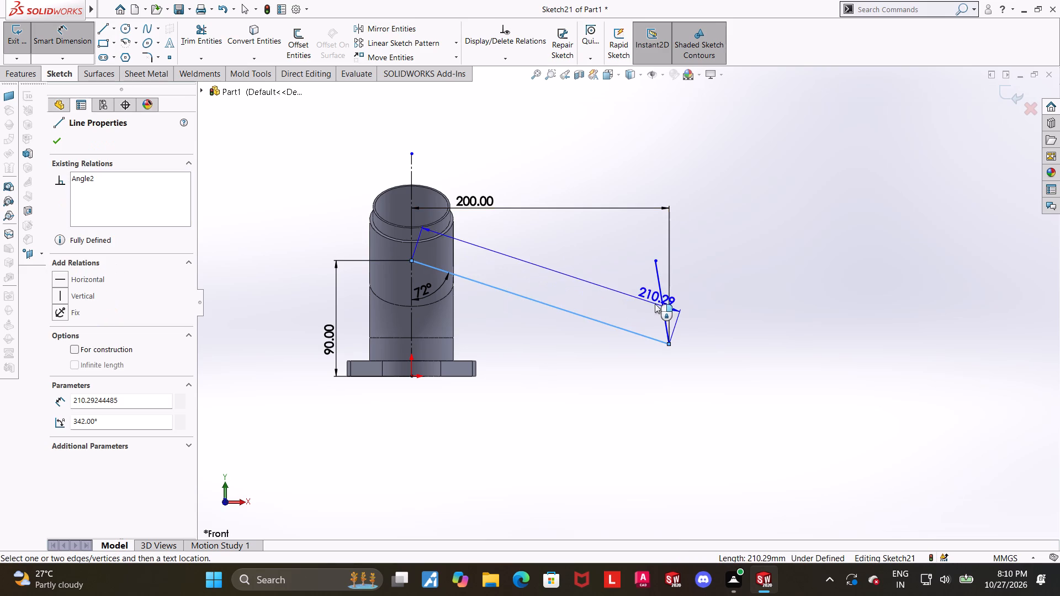
click(658, 294)
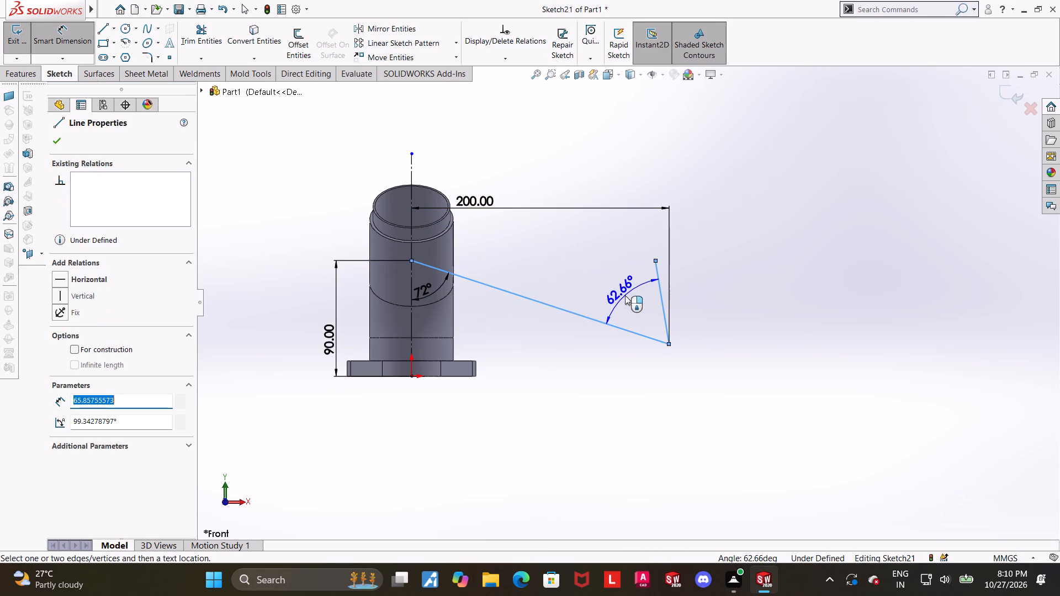
click(625, 295)
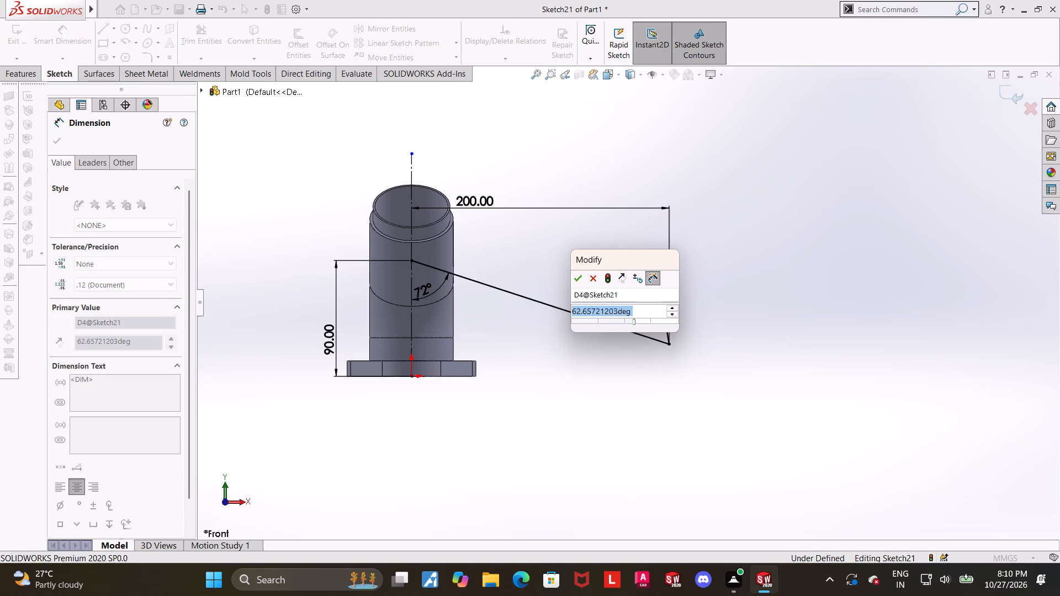
text(60)
key(Return)
key(Escape)
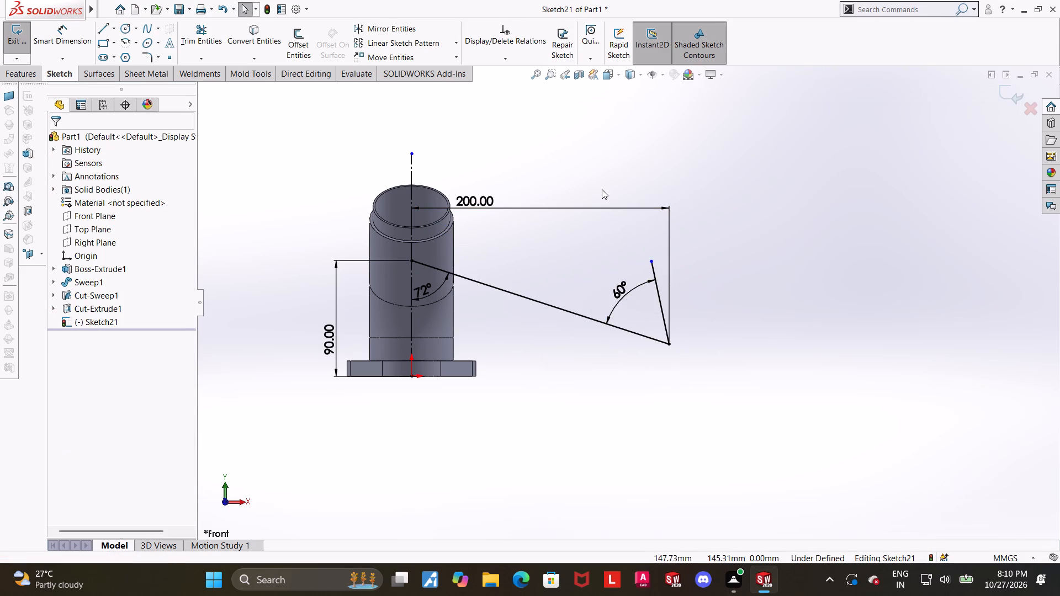
Dimension the vertical distance between the short line's endpoints as 64 mm and finish the sketch.
scroll(712, 299, up, 1)
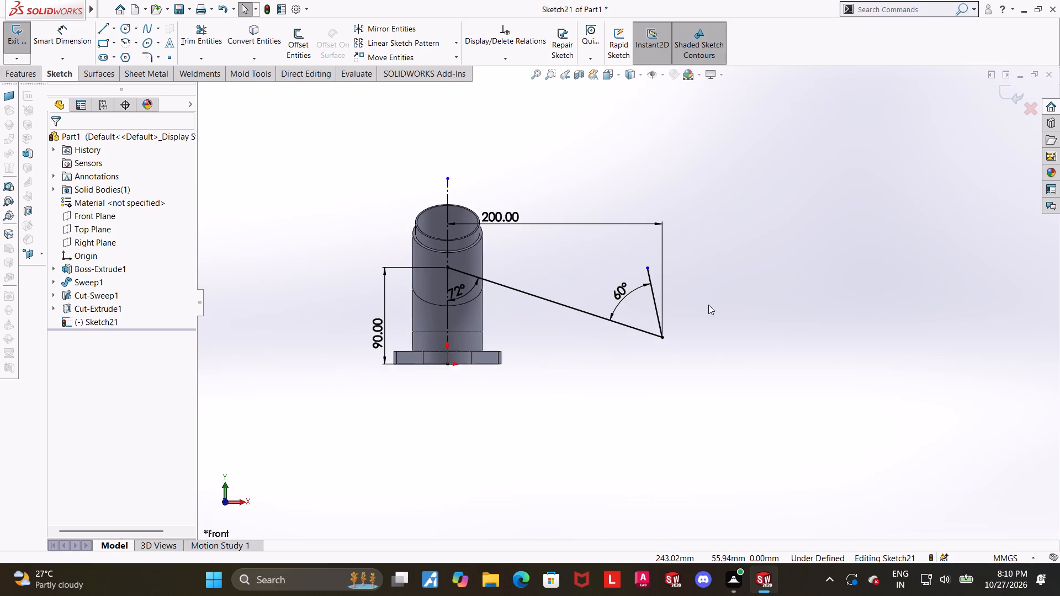
scroll(695, 305, down, 3)
click(73, 31)
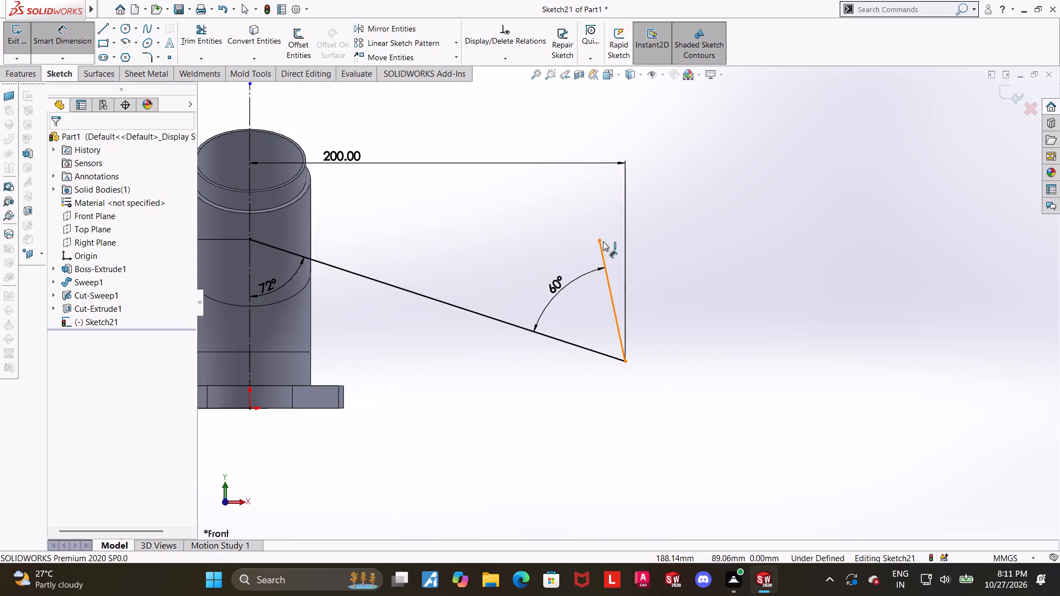
click(601, 240)
key(Escape)
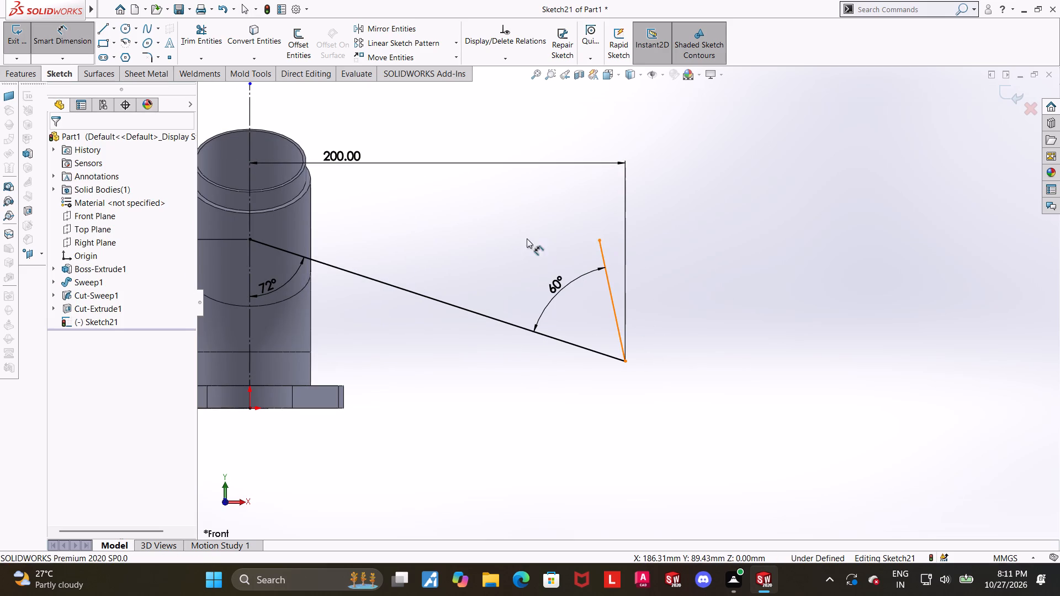
click(600, 241)
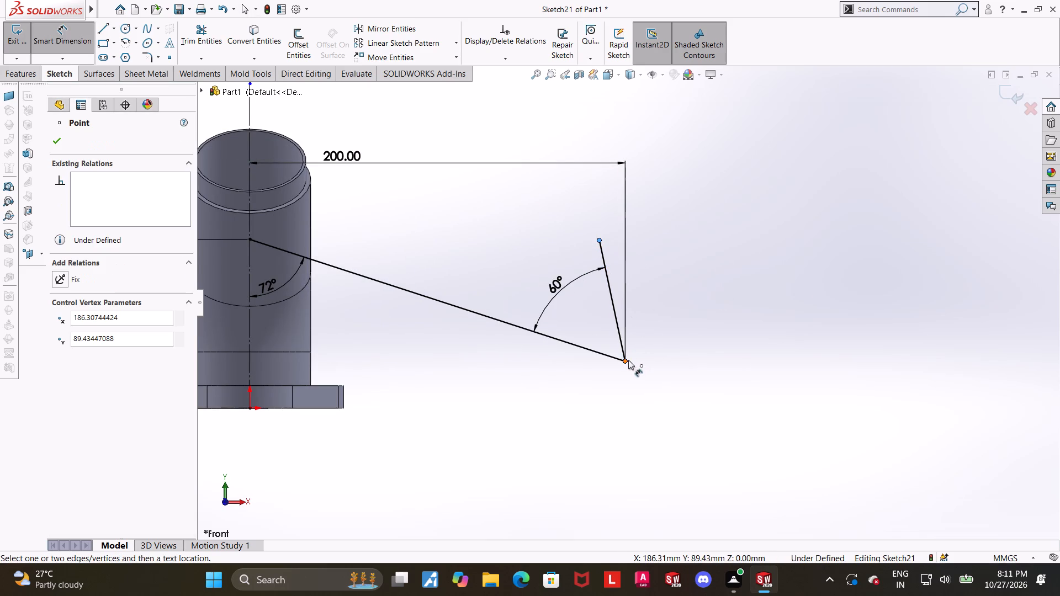
click(626, 359)
click(704, 354)
text(64)
key(Return)
key(Escape)
scroll(766, 304, up, 1)
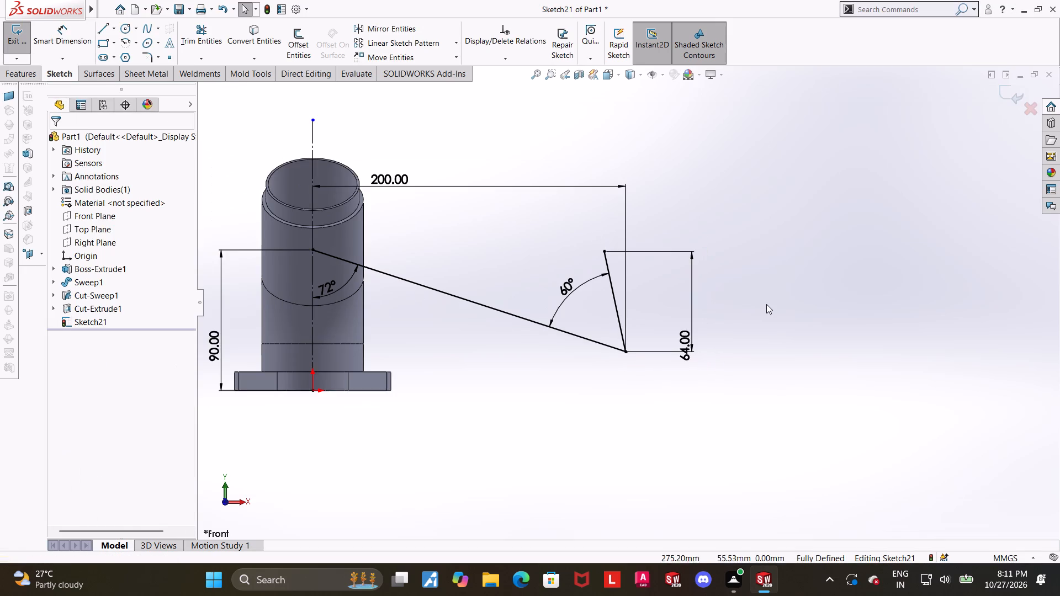
click(766, 304)
scroll(751, 289, up, 2)
scroll(749, 289, down, 2)
scroll(427, 315, up, 1)
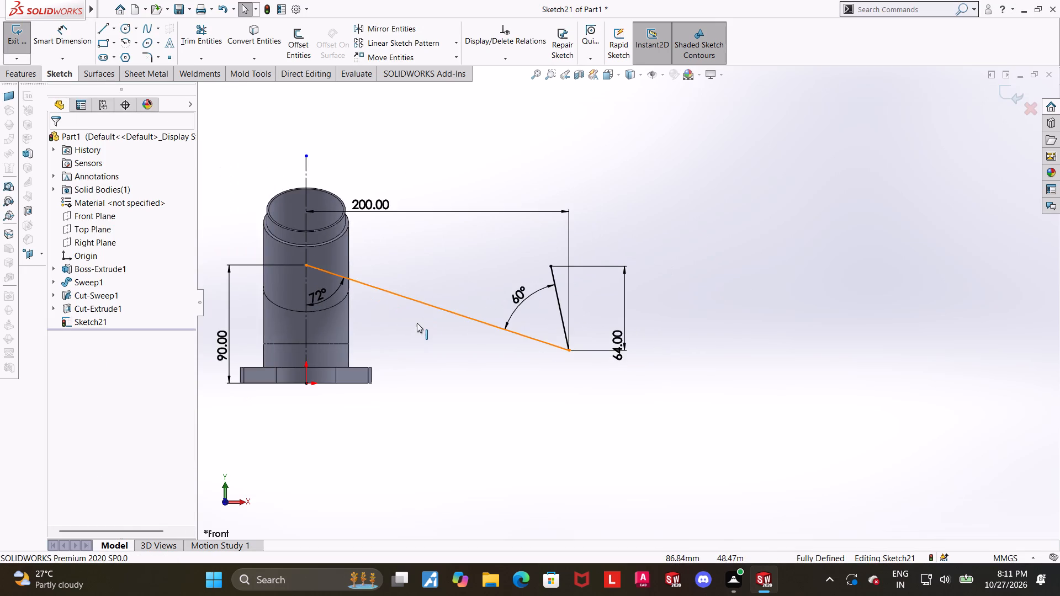
scroll(417, 323, down, 1)
click(1013, 84)
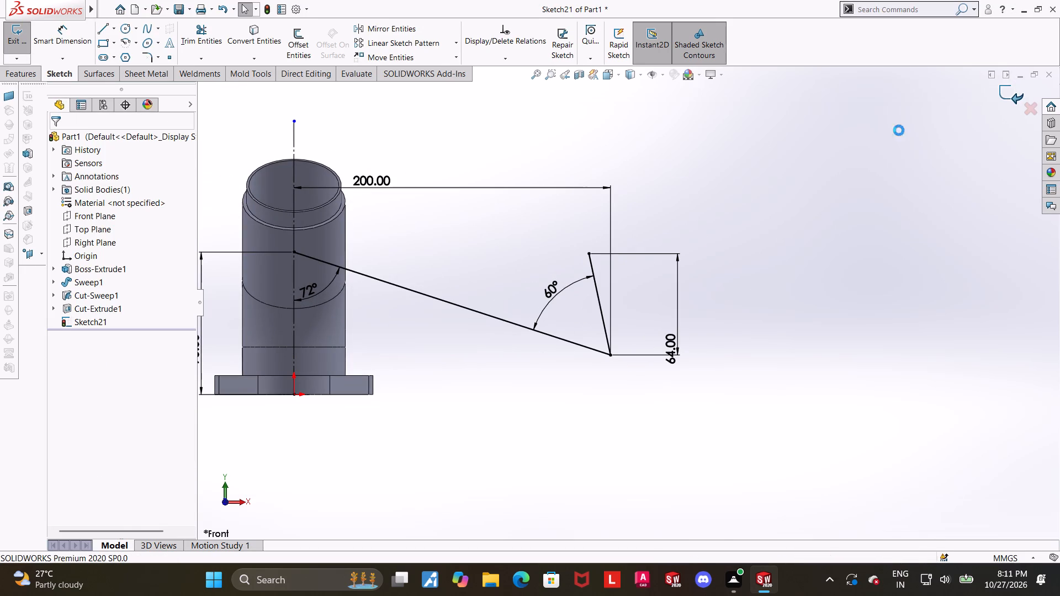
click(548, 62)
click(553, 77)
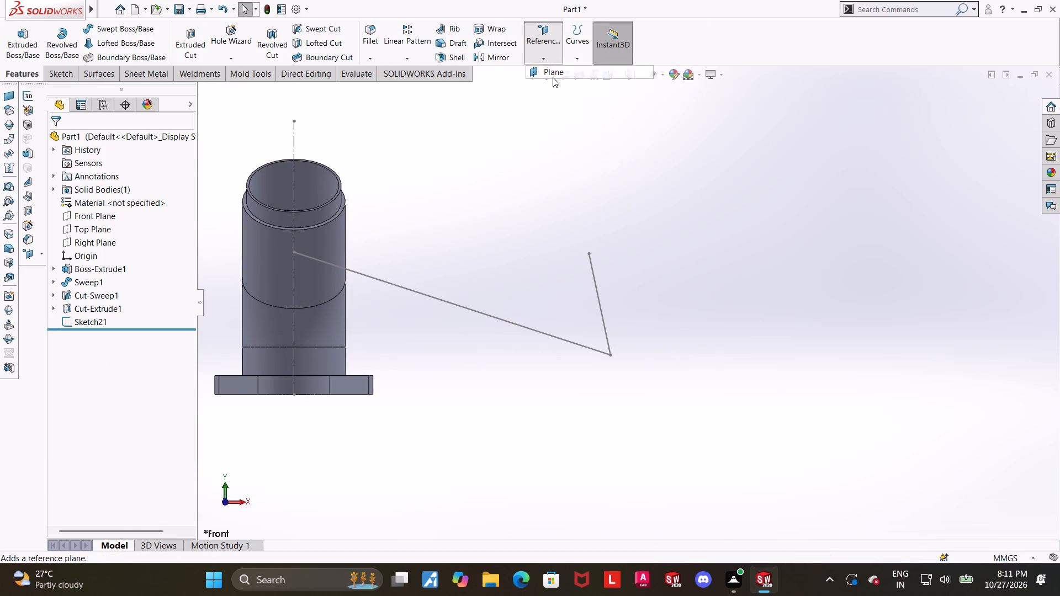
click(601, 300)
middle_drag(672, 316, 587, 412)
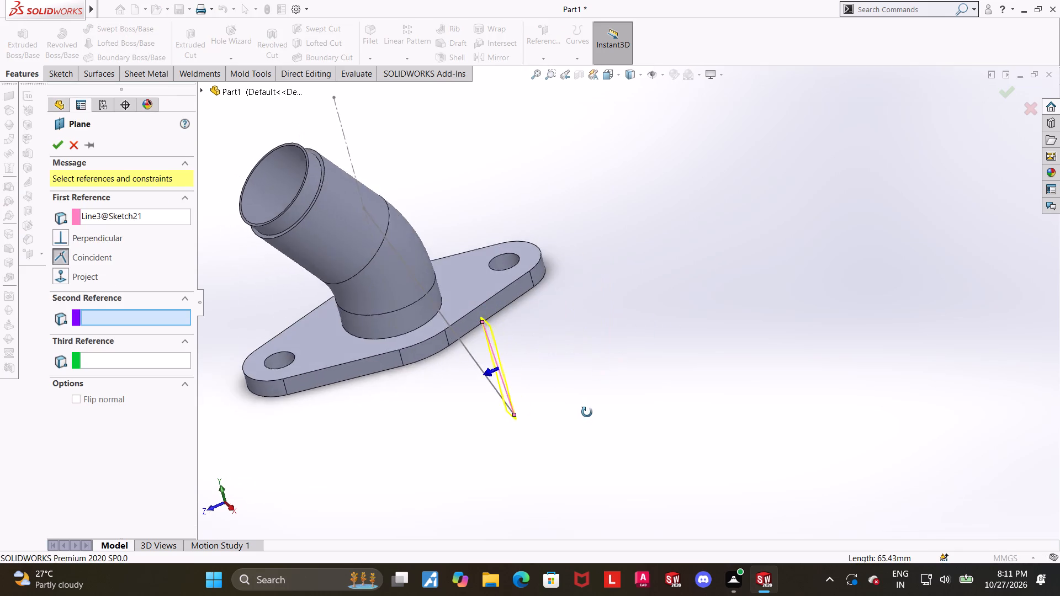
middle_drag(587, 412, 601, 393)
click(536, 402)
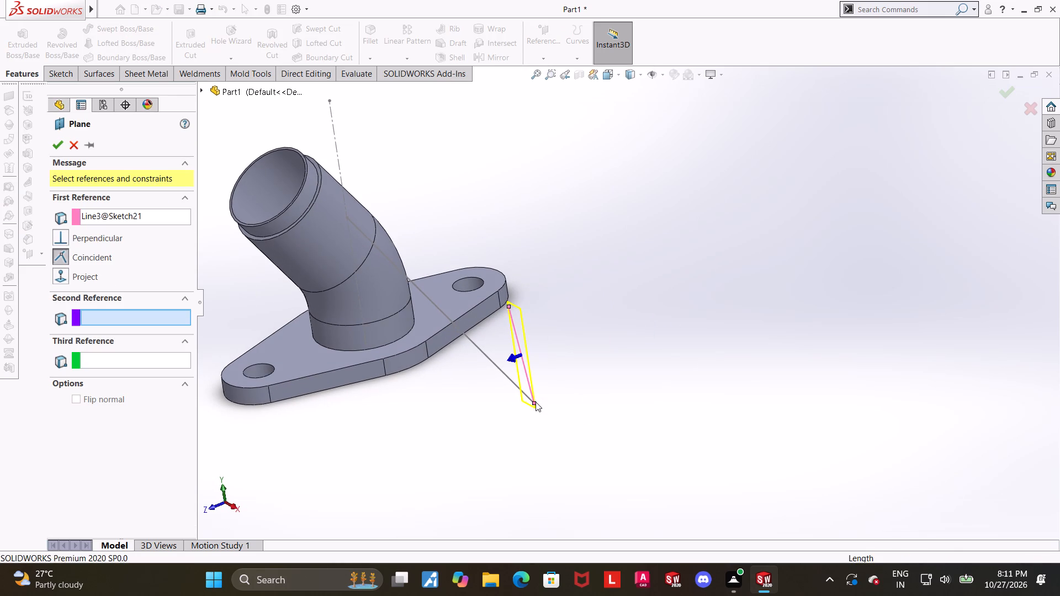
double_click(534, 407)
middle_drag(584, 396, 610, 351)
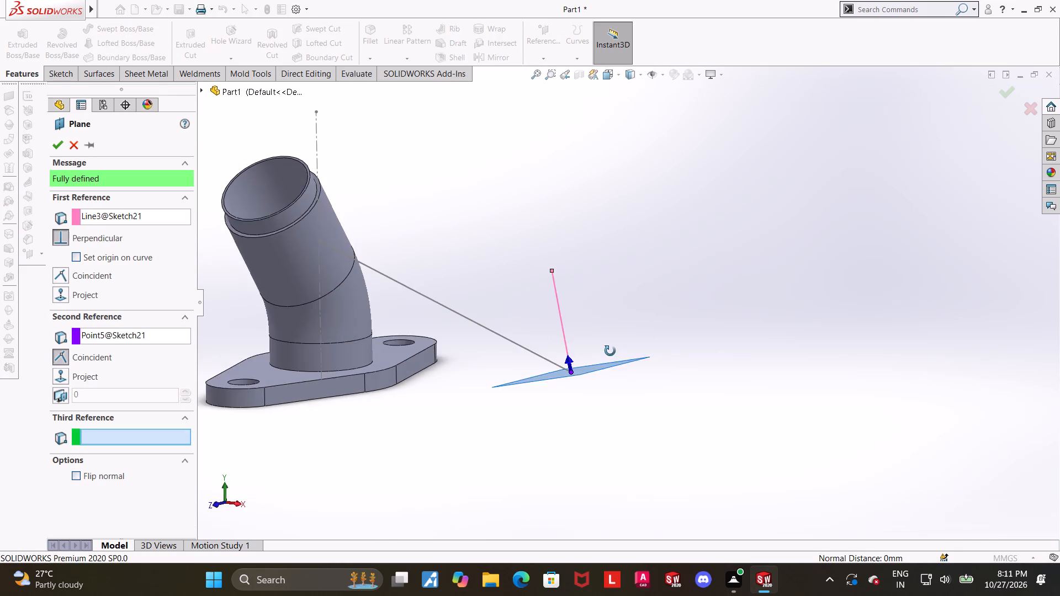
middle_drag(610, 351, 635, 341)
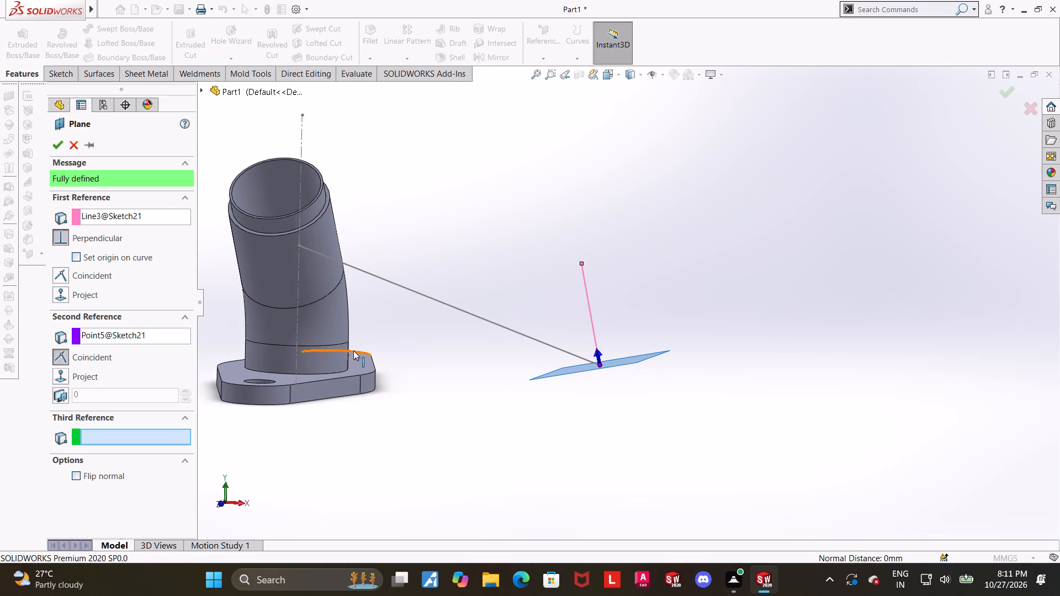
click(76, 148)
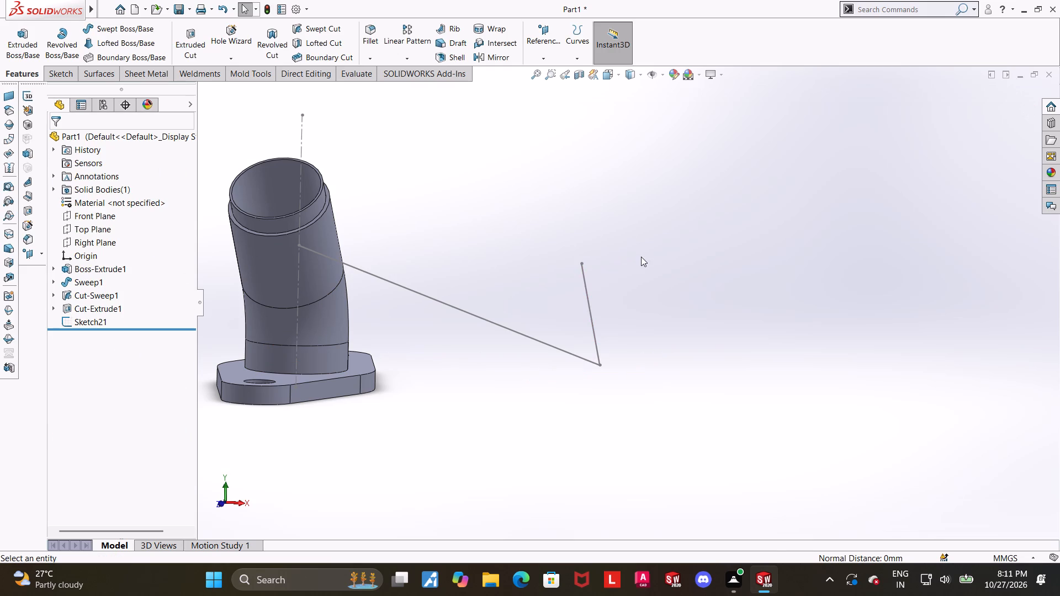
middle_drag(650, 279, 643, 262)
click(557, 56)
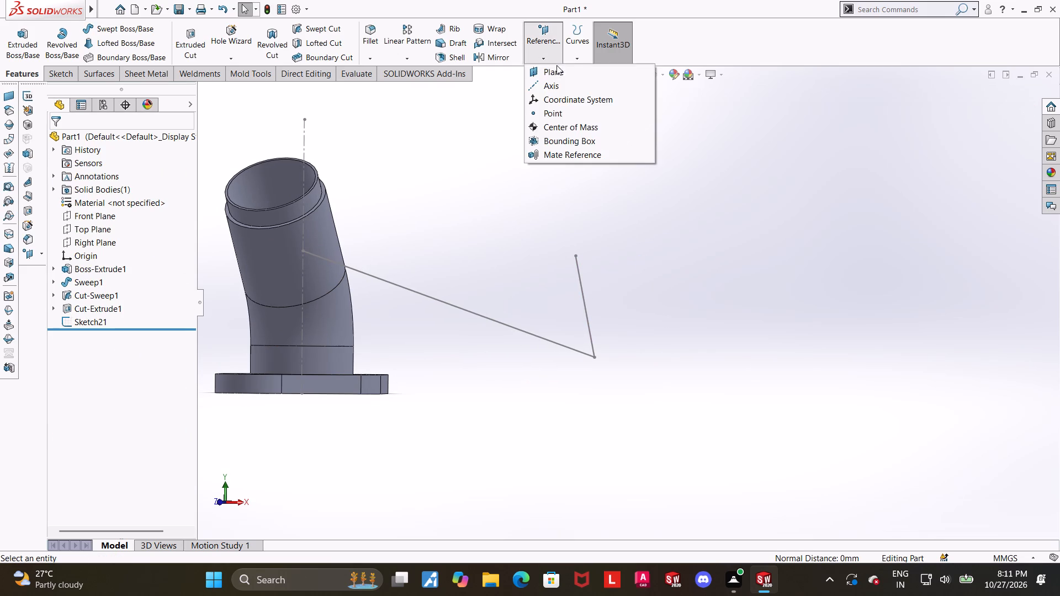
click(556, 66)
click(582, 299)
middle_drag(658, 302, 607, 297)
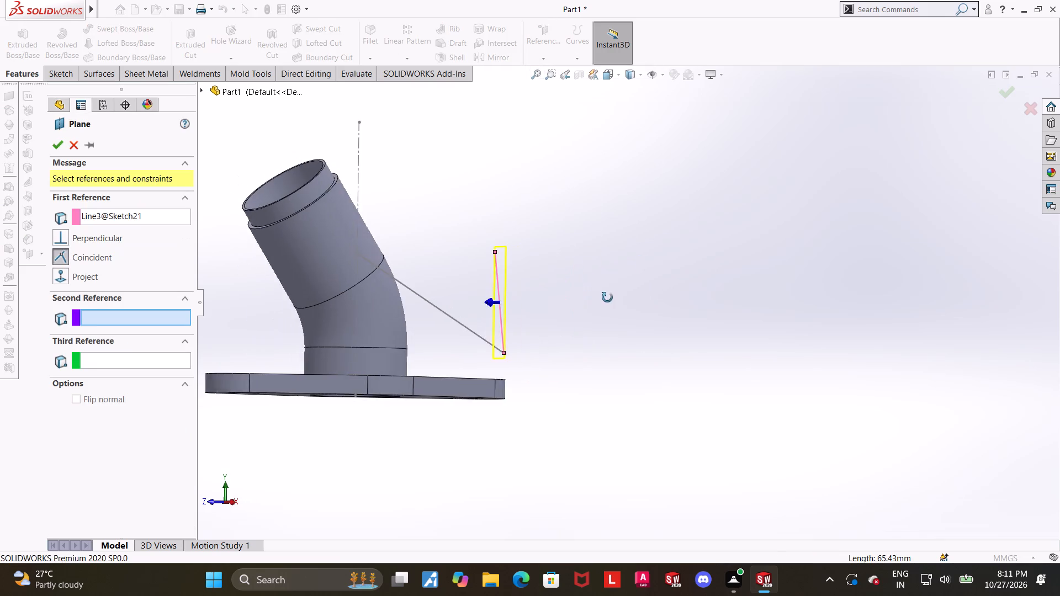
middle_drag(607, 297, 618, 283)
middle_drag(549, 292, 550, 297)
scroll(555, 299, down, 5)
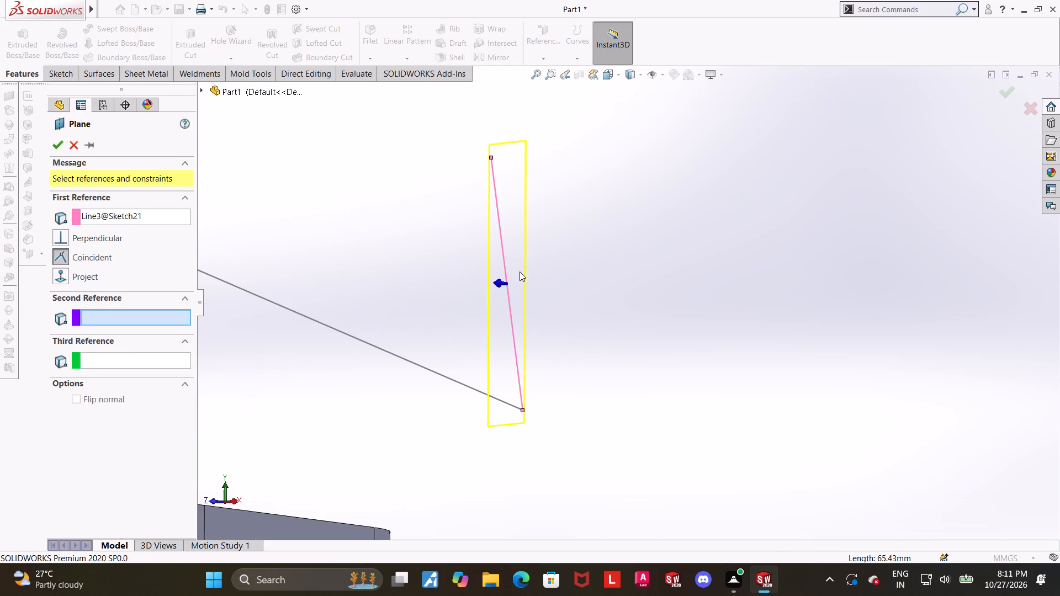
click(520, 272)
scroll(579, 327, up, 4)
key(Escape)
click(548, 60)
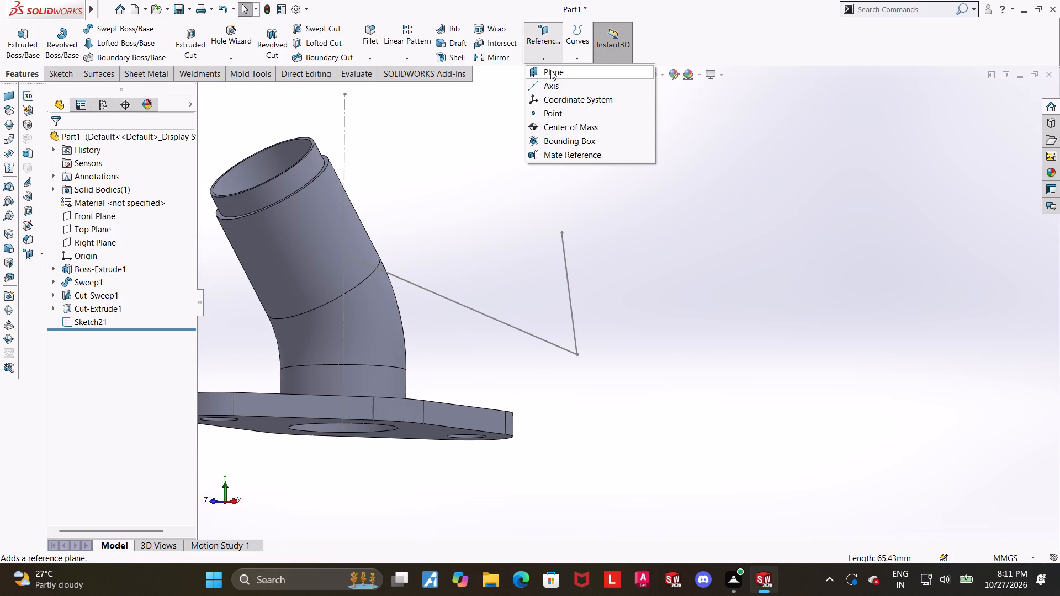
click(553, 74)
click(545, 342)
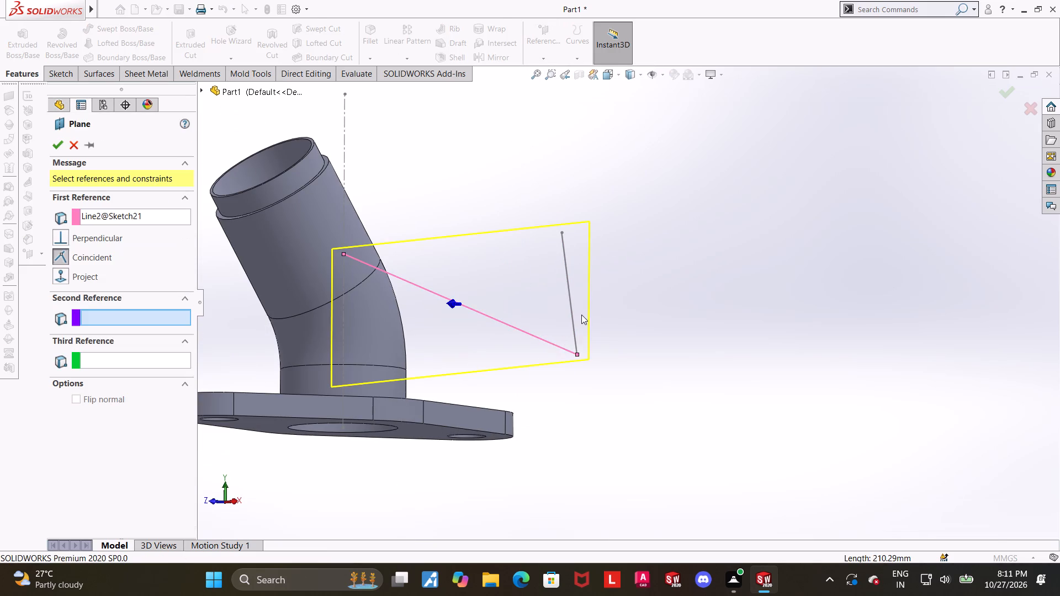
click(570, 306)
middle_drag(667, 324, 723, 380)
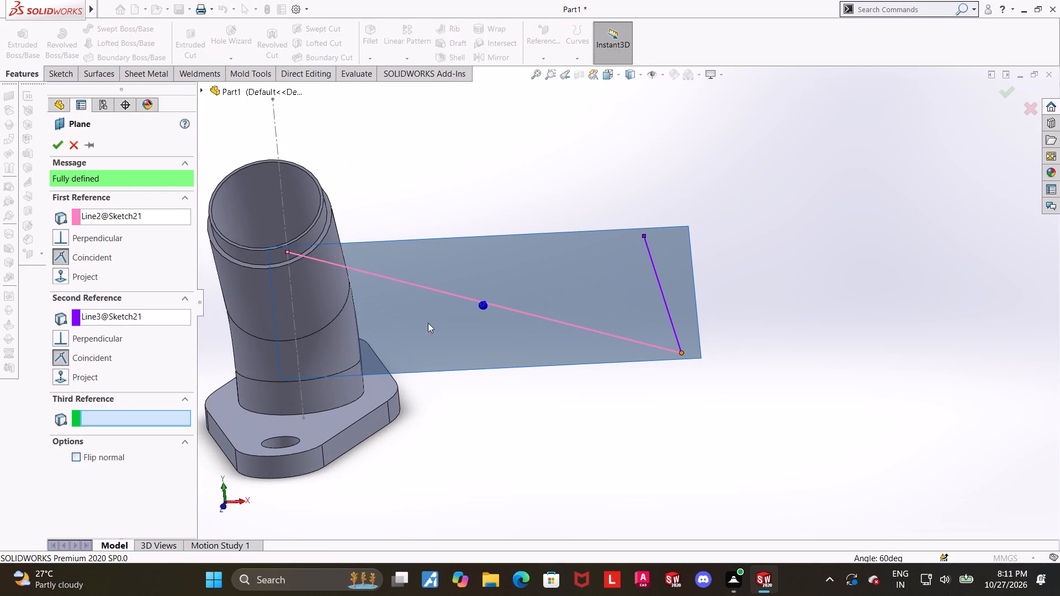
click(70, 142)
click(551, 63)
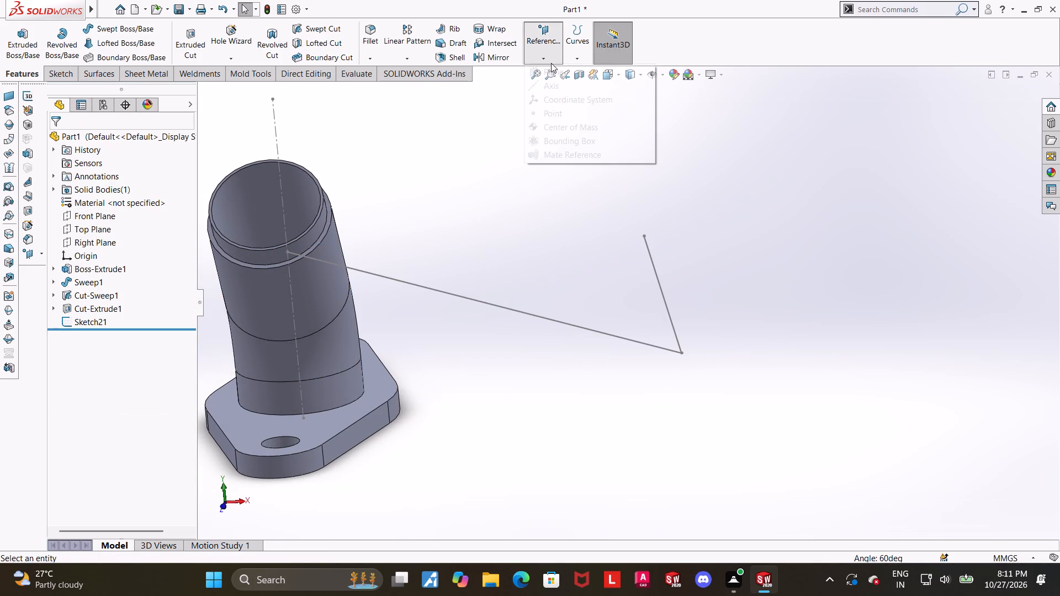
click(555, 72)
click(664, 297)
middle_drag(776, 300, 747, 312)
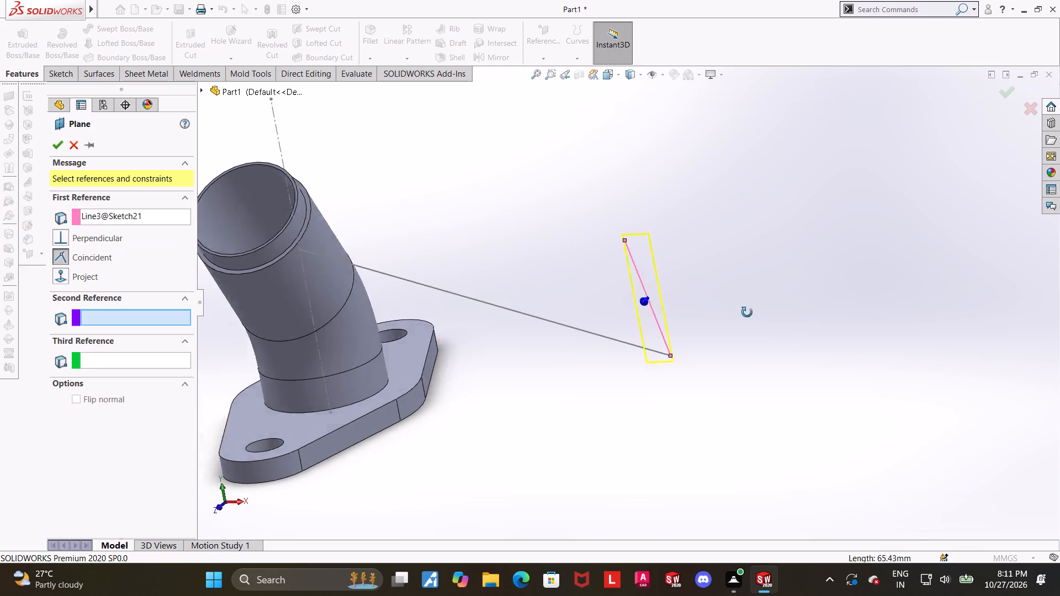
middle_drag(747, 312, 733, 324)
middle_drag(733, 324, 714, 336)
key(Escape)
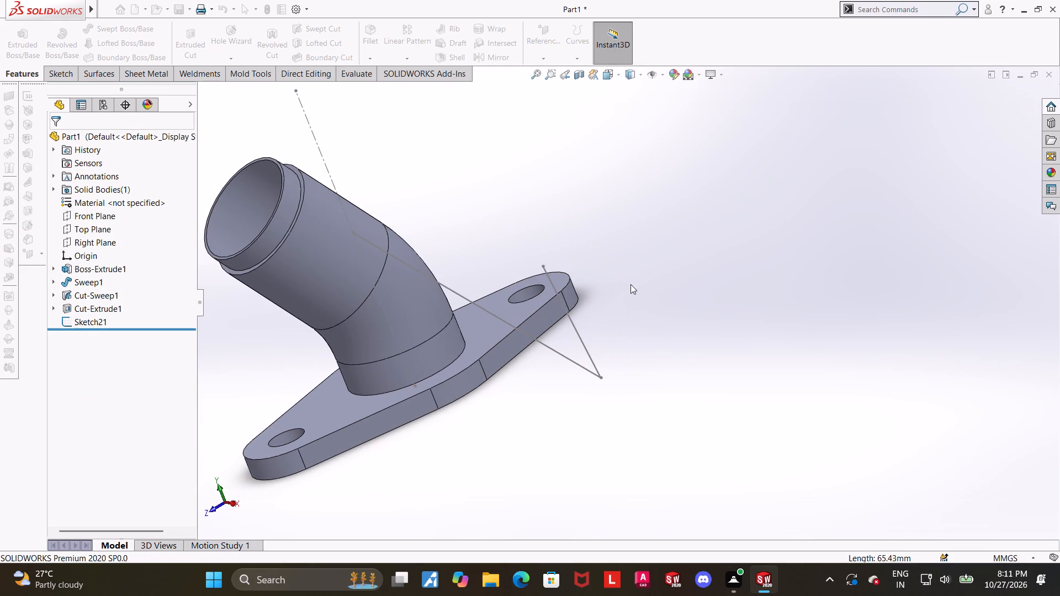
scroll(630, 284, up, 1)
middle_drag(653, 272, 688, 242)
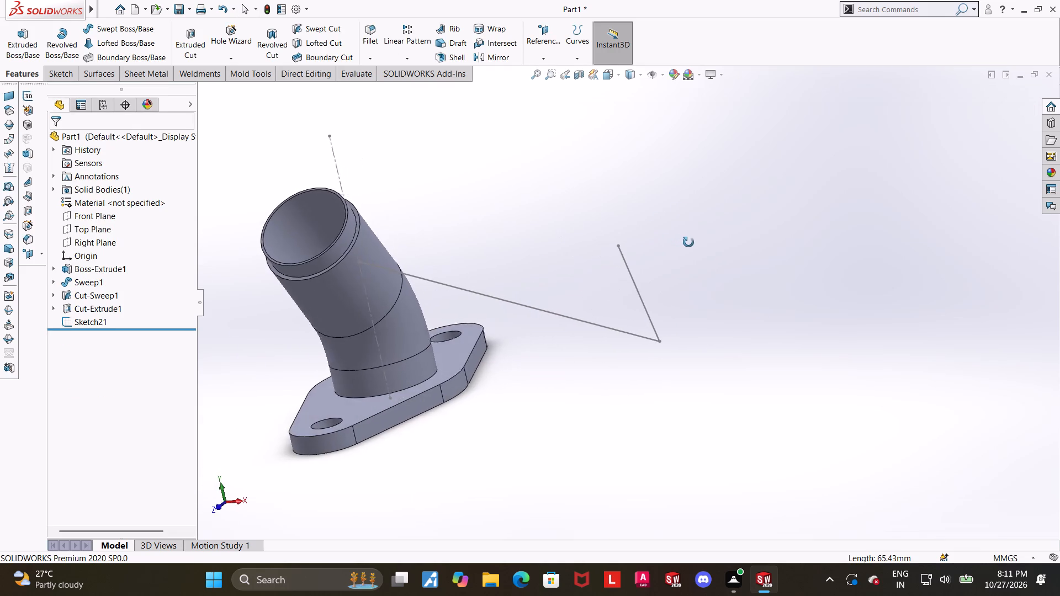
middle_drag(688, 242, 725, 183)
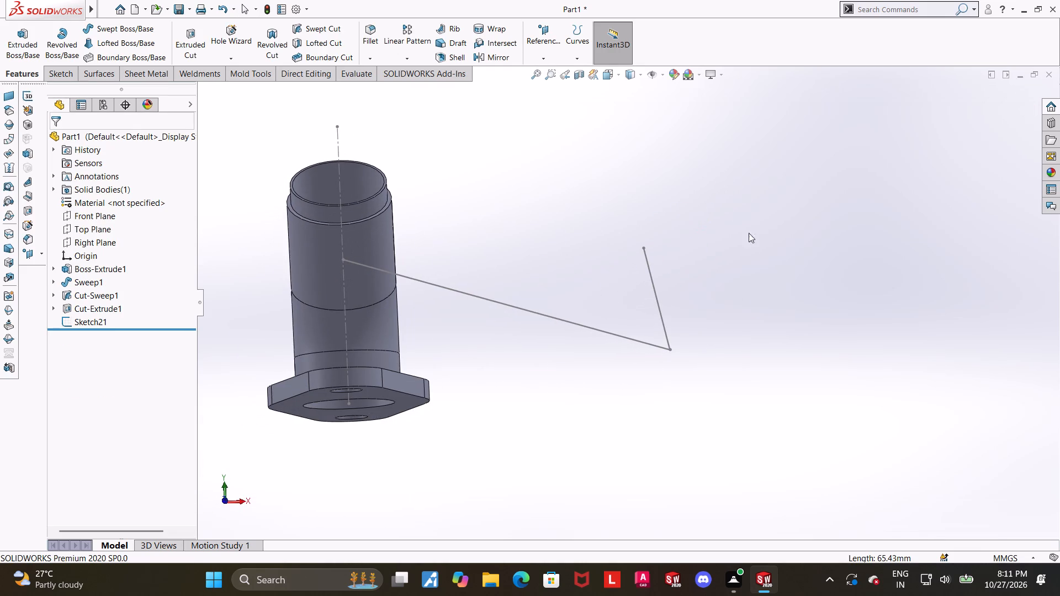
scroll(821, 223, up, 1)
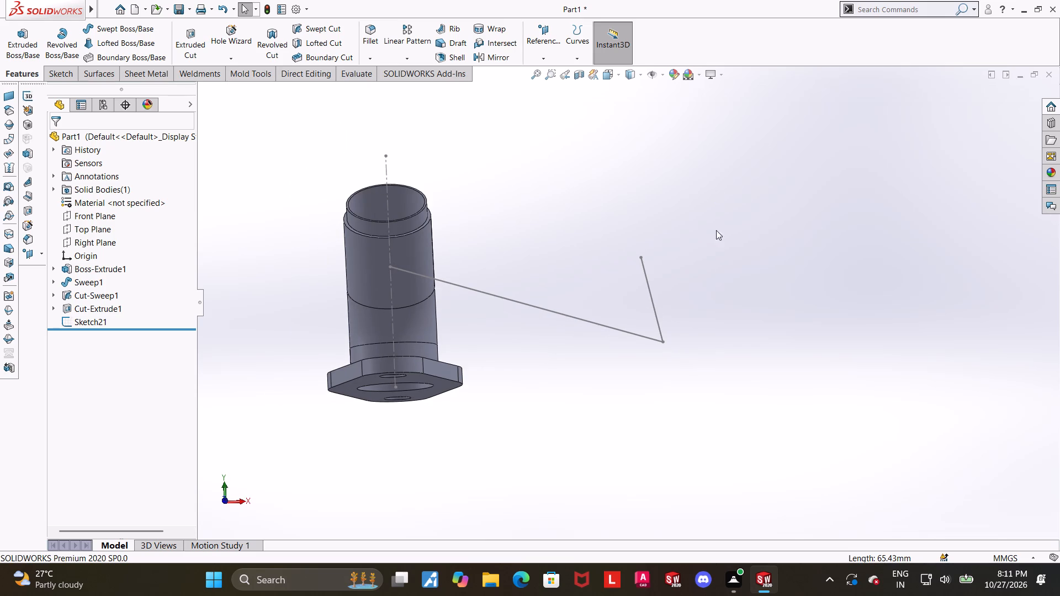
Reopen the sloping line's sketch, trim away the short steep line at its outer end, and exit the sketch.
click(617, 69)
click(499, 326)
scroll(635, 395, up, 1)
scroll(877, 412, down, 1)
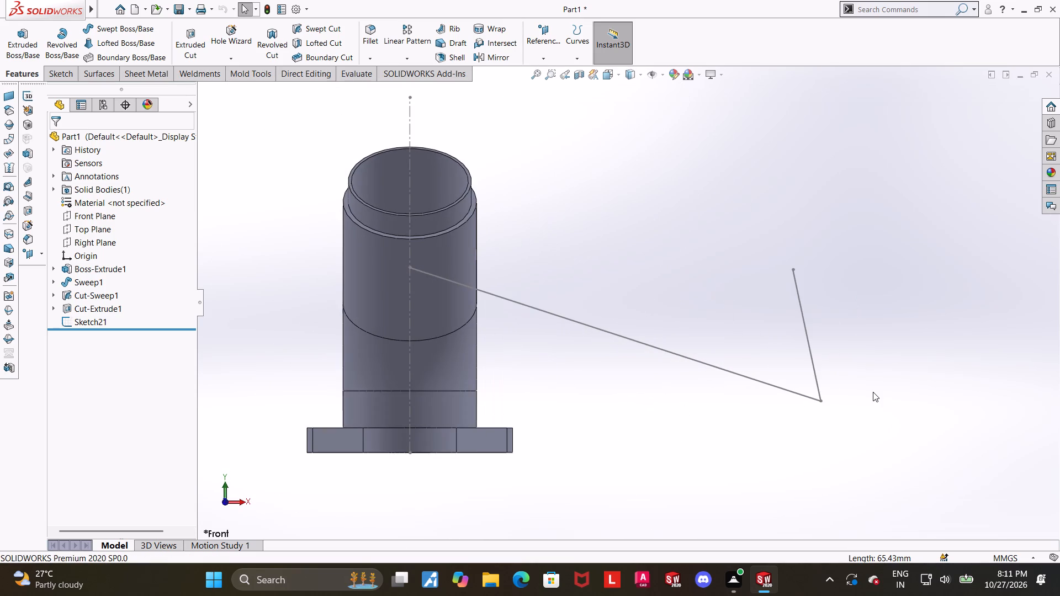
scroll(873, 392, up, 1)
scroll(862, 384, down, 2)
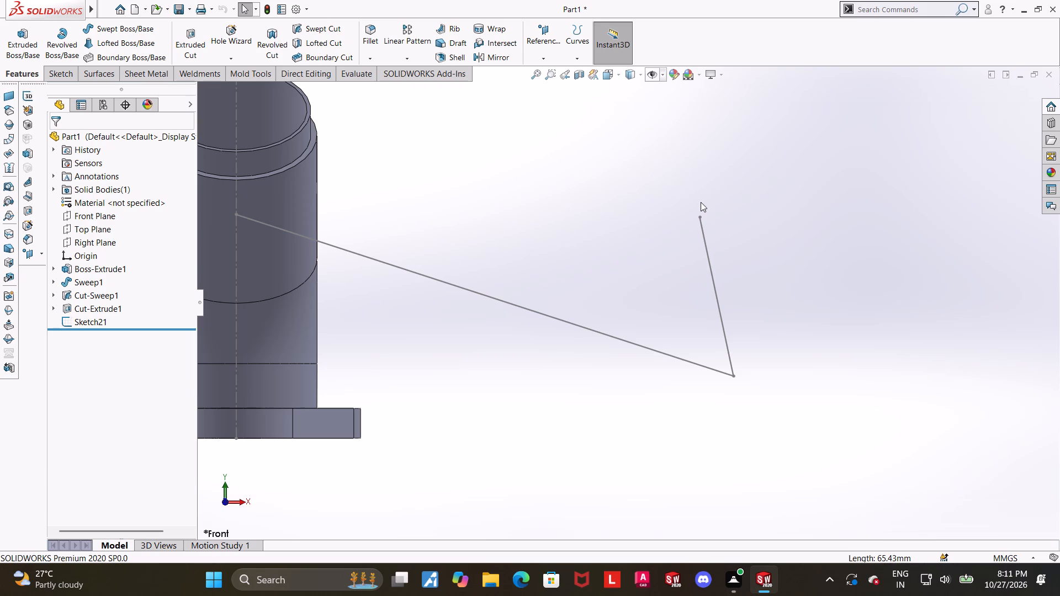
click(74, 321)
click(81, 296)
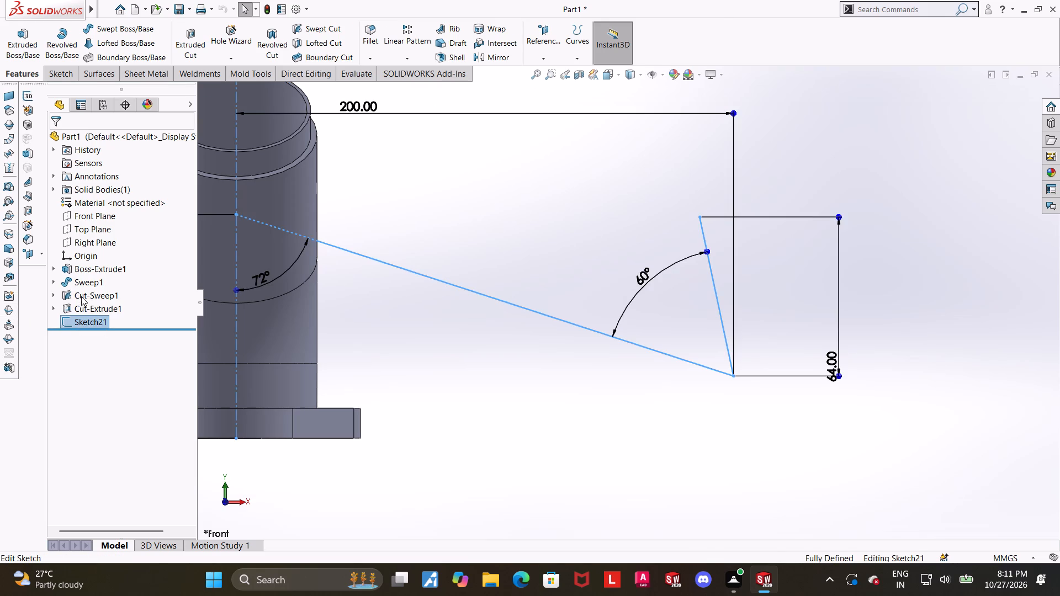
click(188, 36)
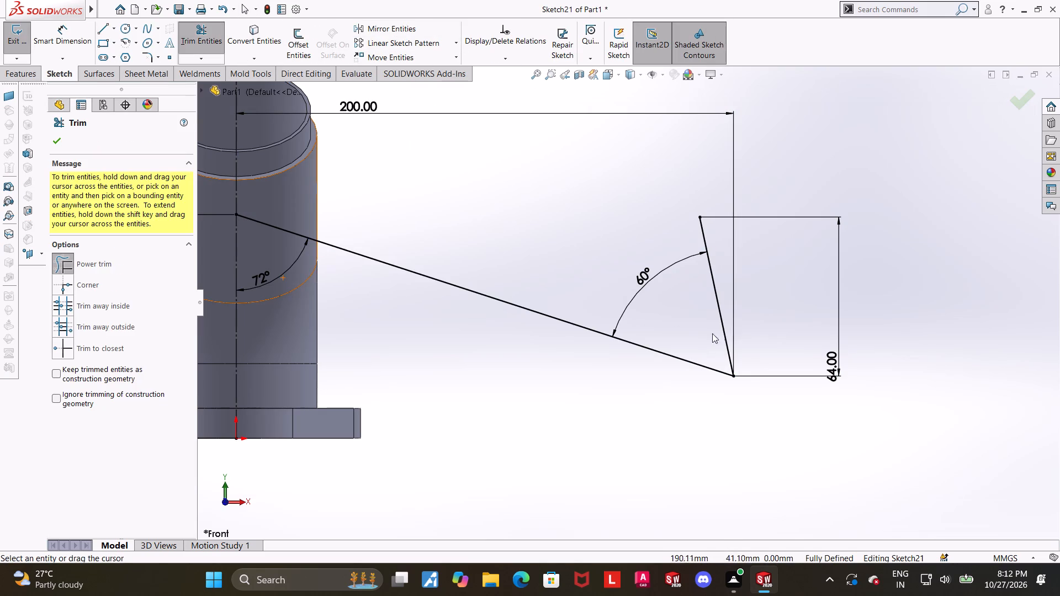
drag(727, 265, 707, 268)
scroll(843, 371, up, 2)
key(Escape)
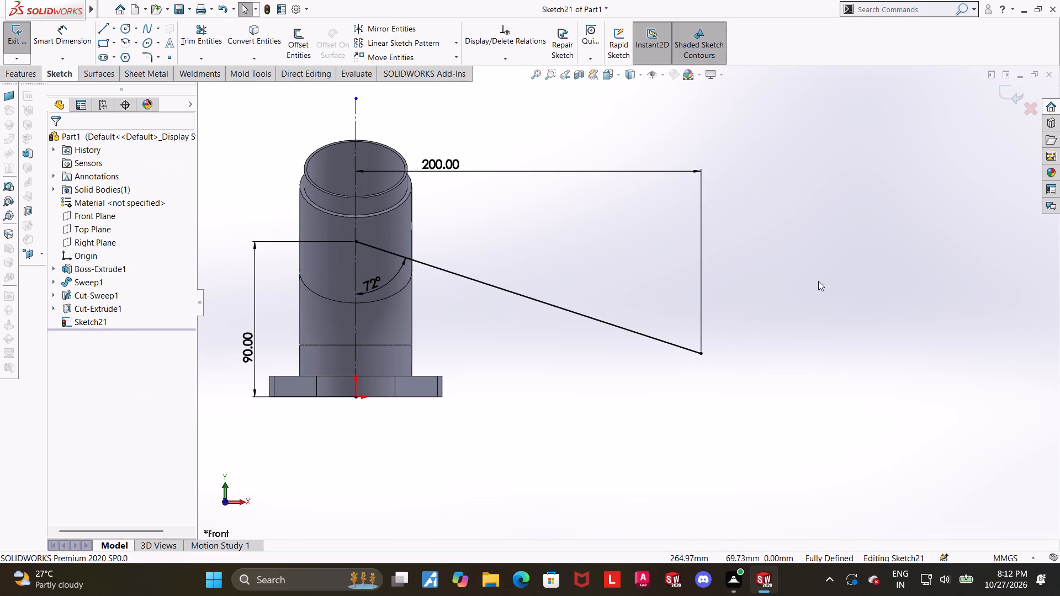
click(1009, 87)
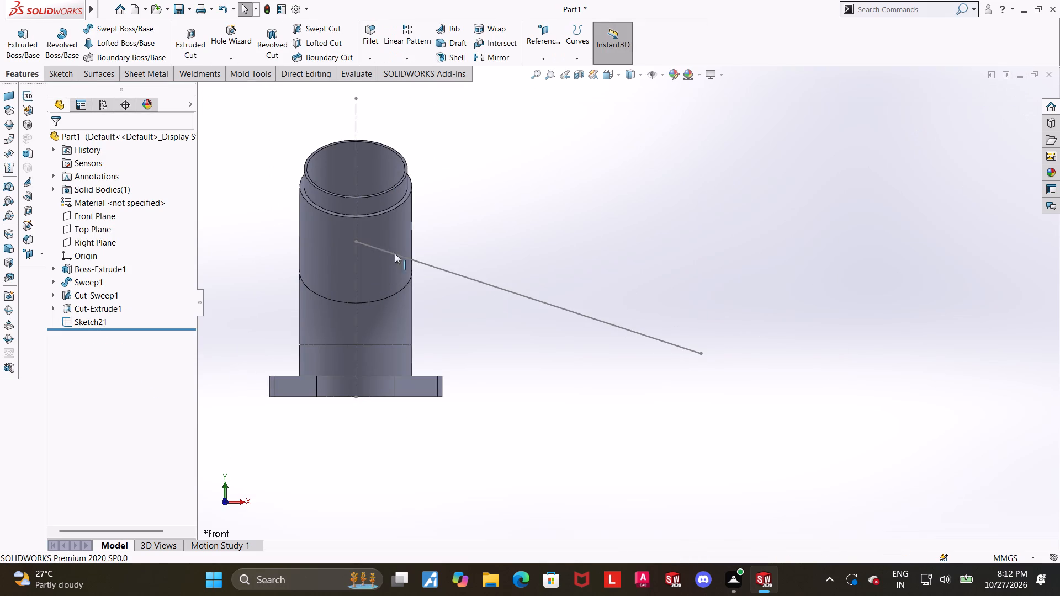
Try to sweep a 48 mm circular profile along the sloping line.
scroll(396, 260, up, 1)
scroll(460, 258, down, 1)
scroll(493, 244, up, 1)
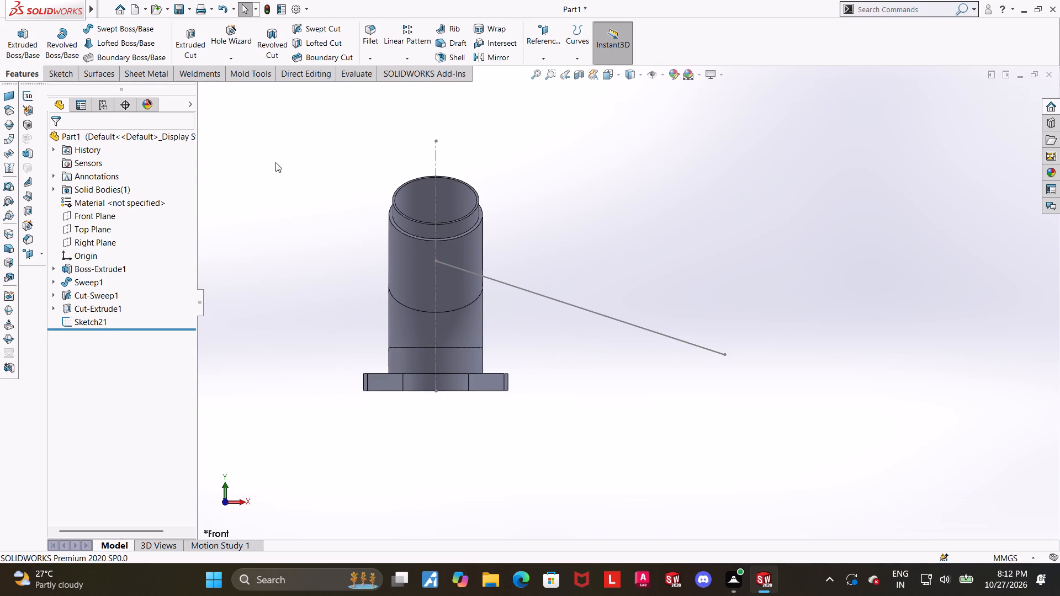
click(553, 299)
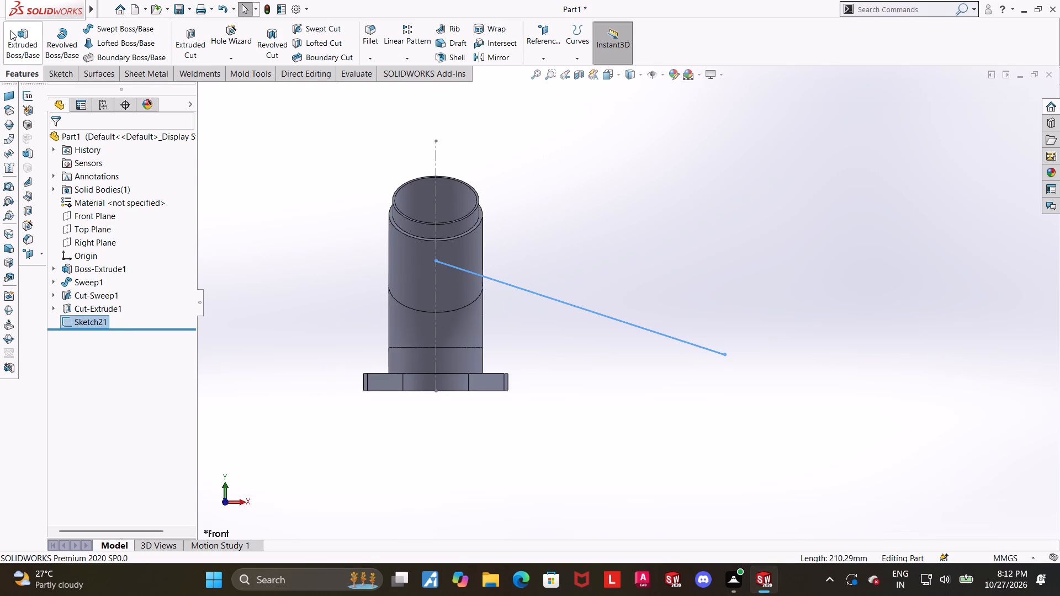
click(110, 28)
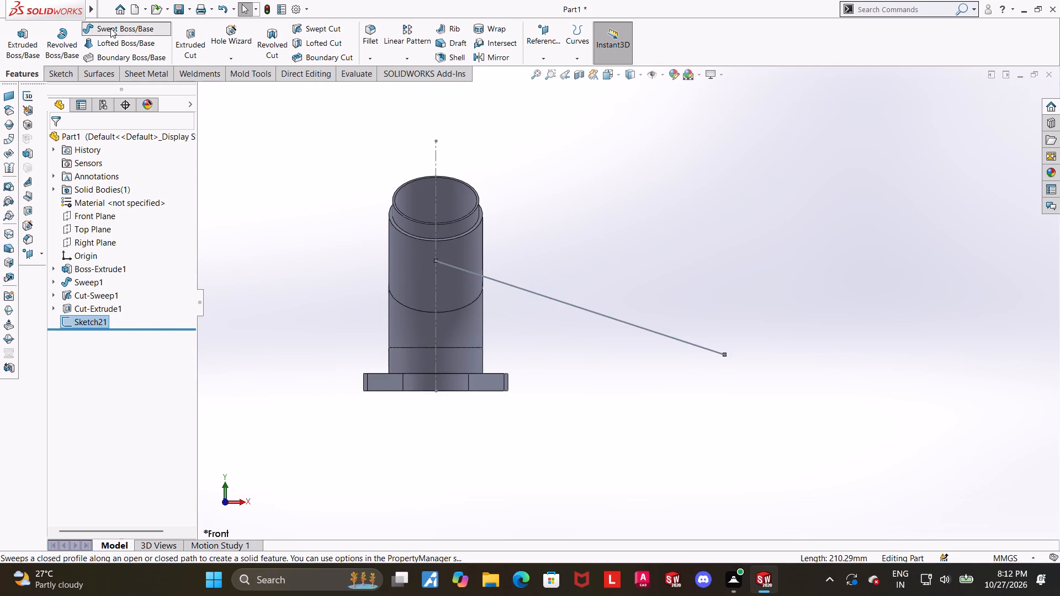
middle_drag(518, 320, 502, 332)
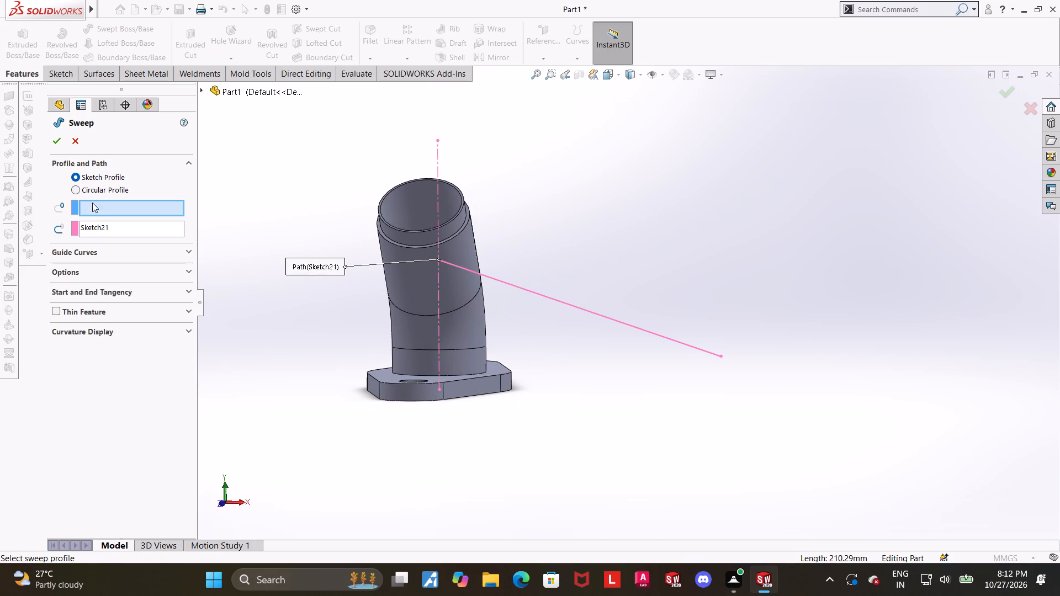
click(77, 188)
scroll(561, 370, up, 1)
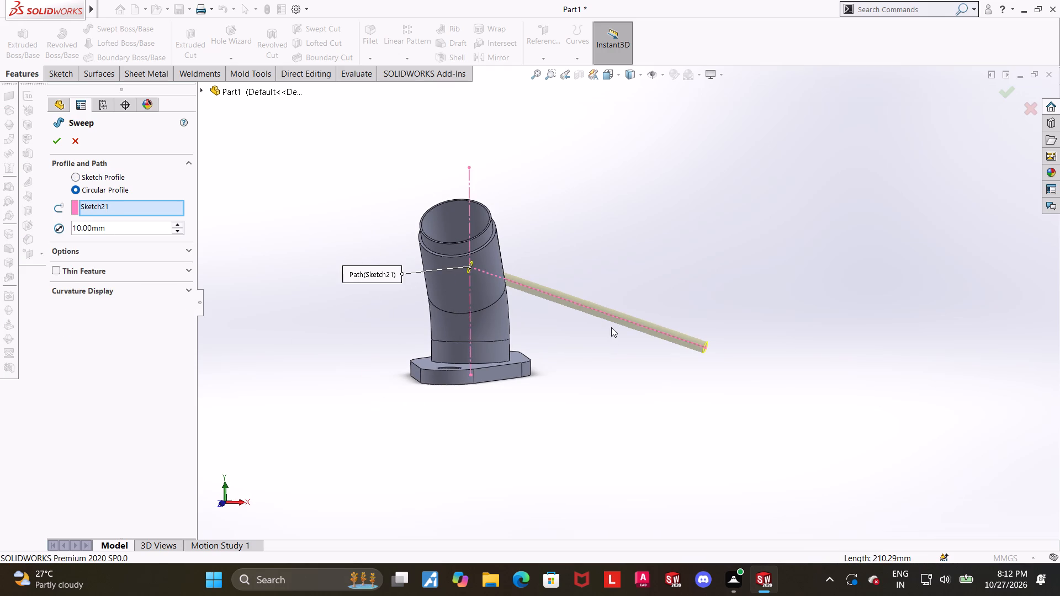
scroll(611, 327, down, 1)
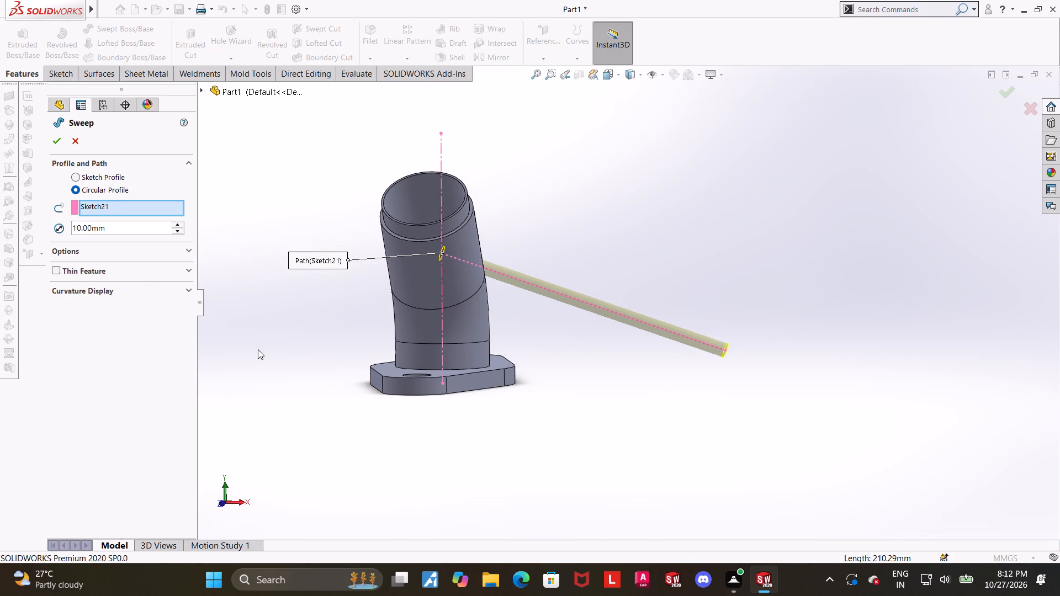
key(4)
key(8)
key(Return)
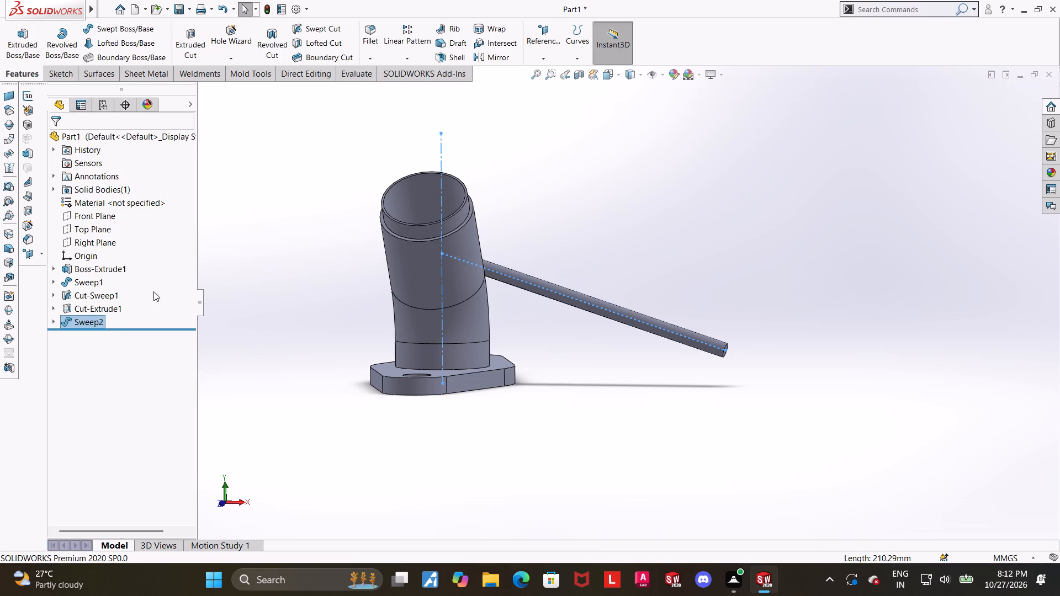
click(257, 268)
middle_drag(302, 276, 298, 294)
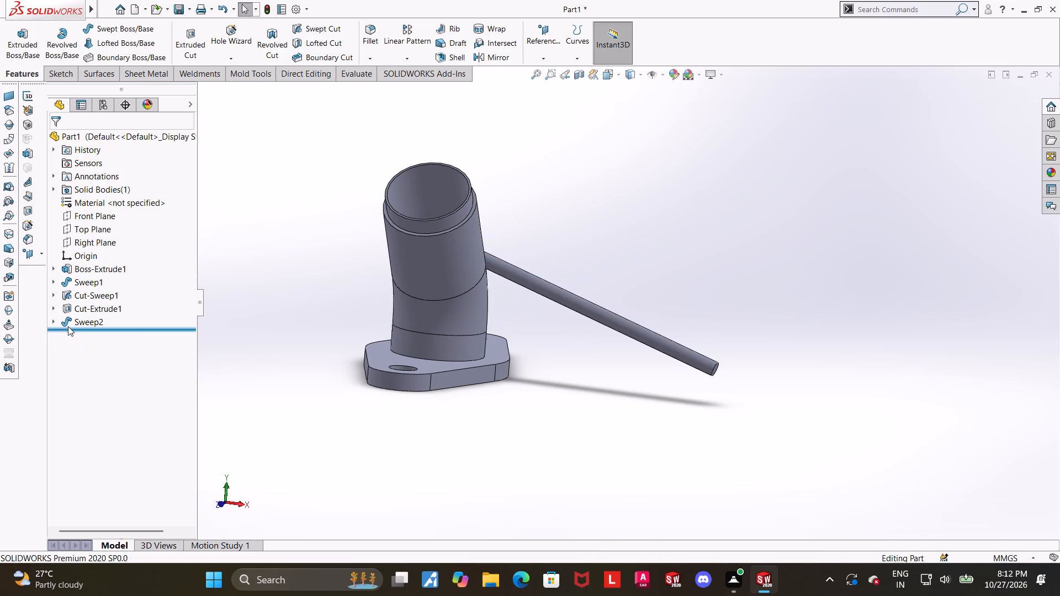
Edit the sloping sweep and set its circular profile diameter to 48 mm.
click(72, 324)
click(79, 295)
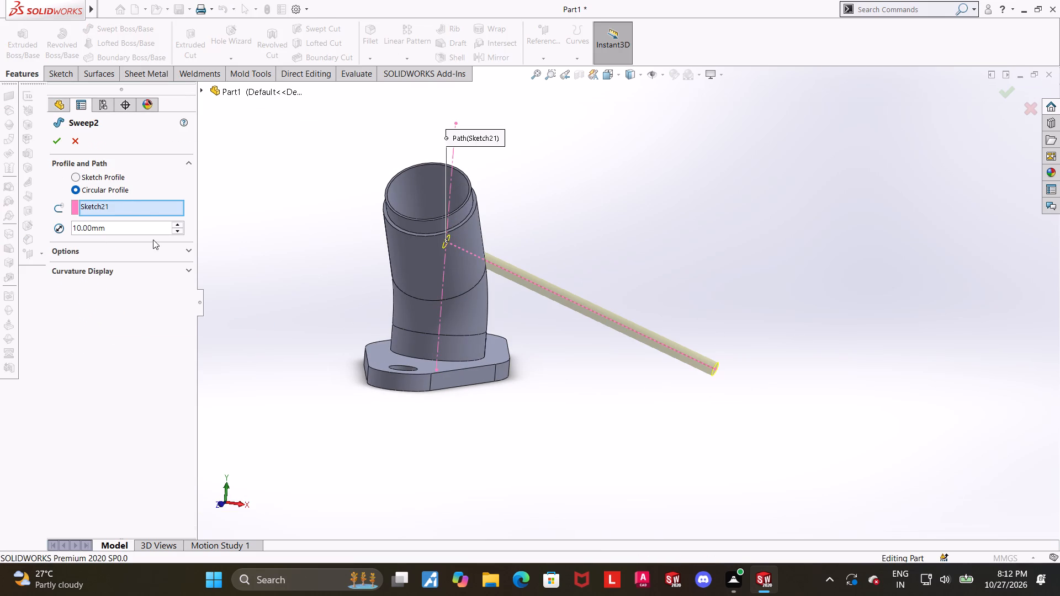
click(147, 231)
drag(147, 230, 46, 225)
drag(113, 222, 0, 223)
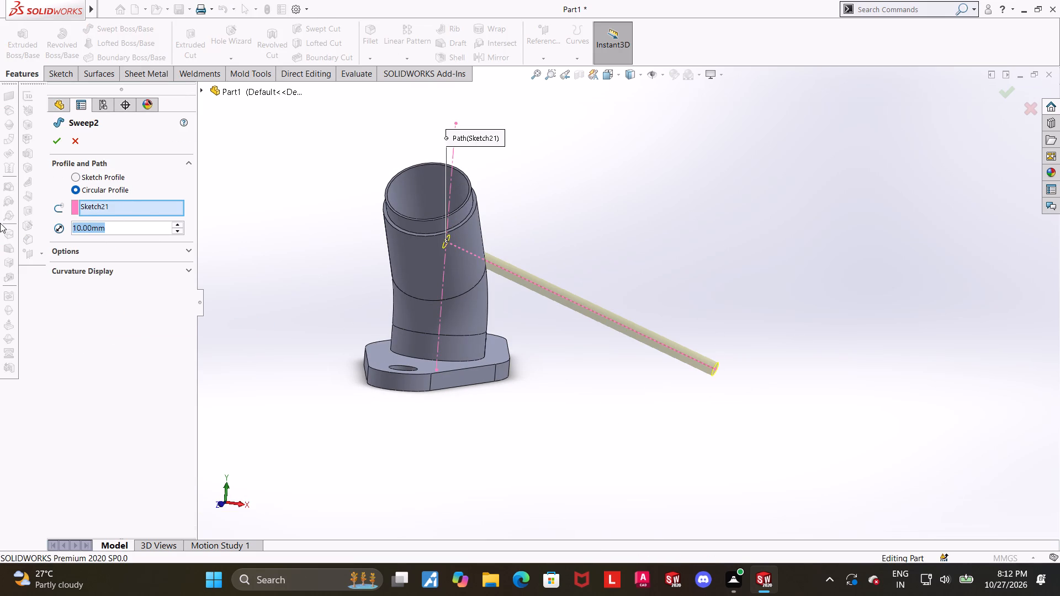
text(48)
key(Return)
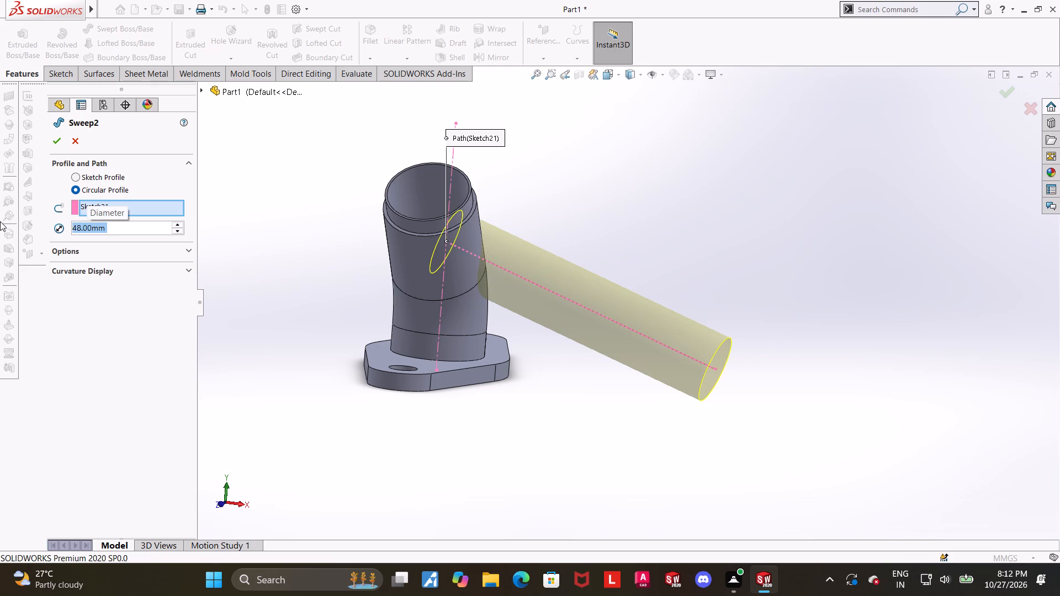
Examine how the sloping sweep preview meets the bent pipe from several directions and the front, and discard the edit.
middle_drag(385, 319, 500, 233)
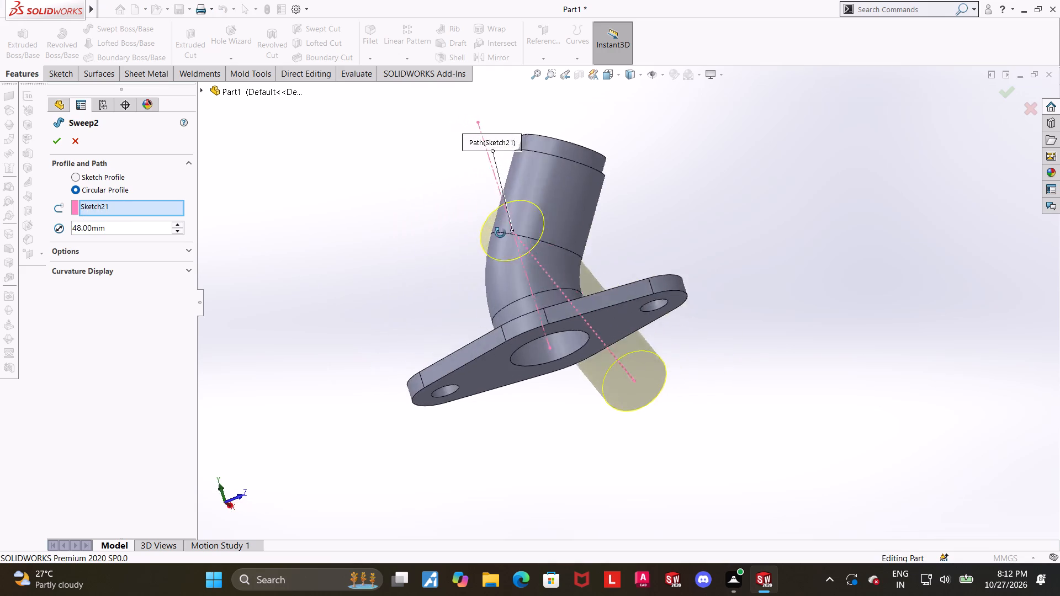
middle_drag(500, 233, 447, 509)
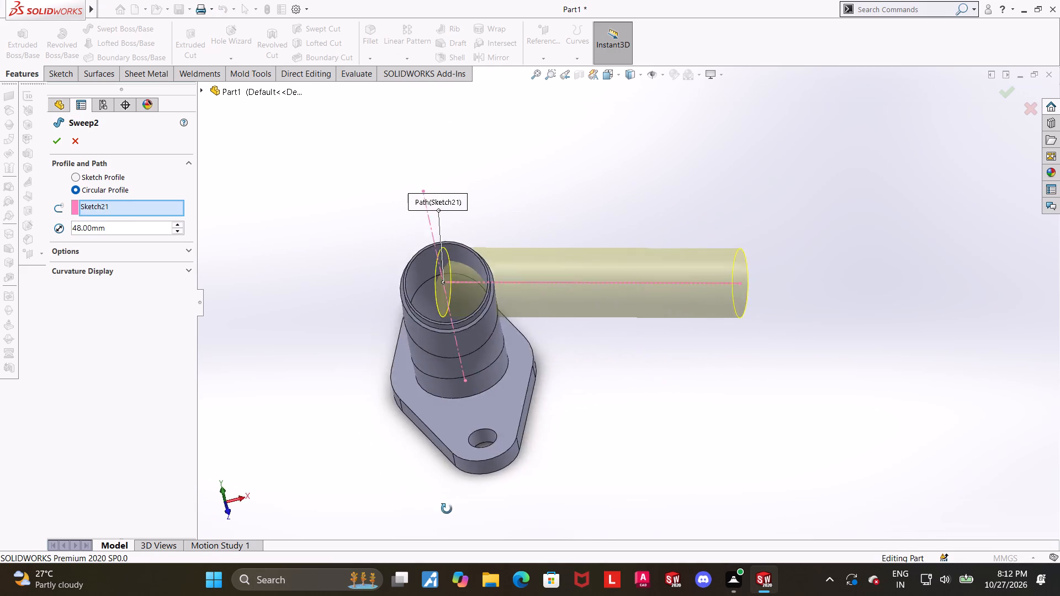
middle_drag(447, 509, 552, 426)
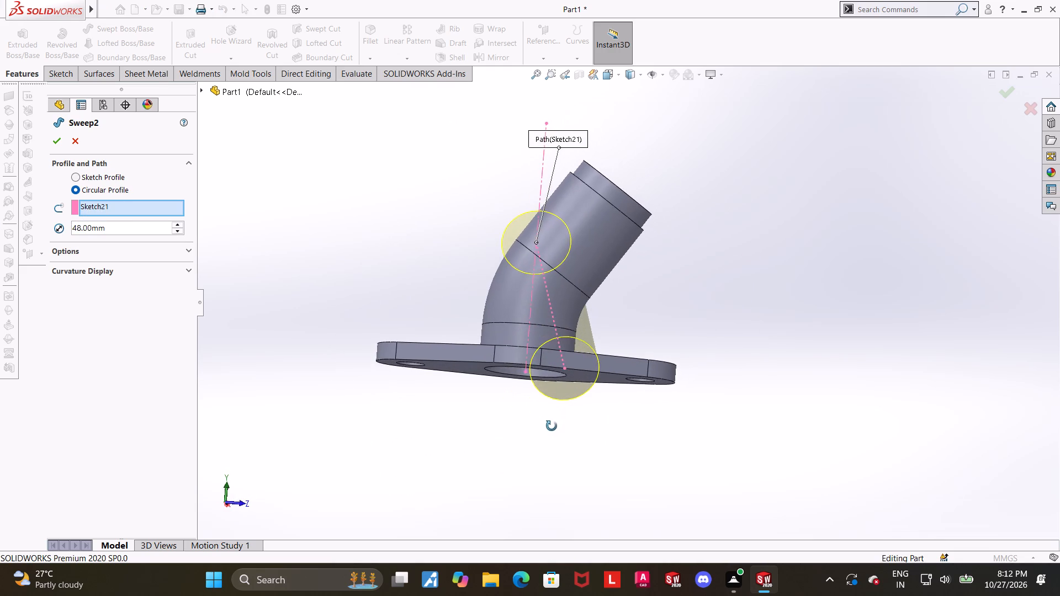
middle_drag(552, 426, 552, 425)
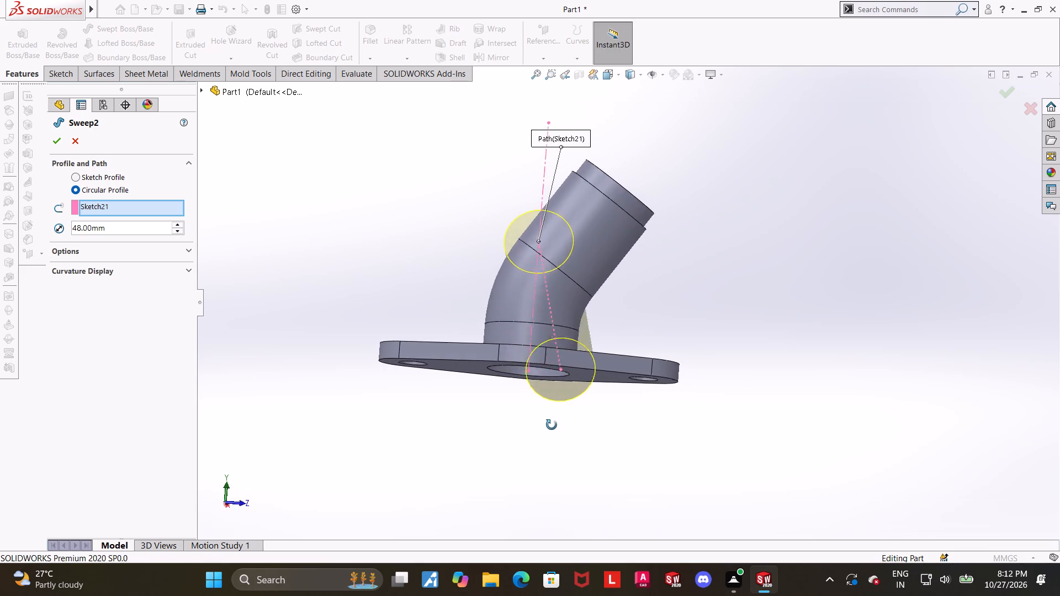
middle_drag(552, 425, 533, 469)
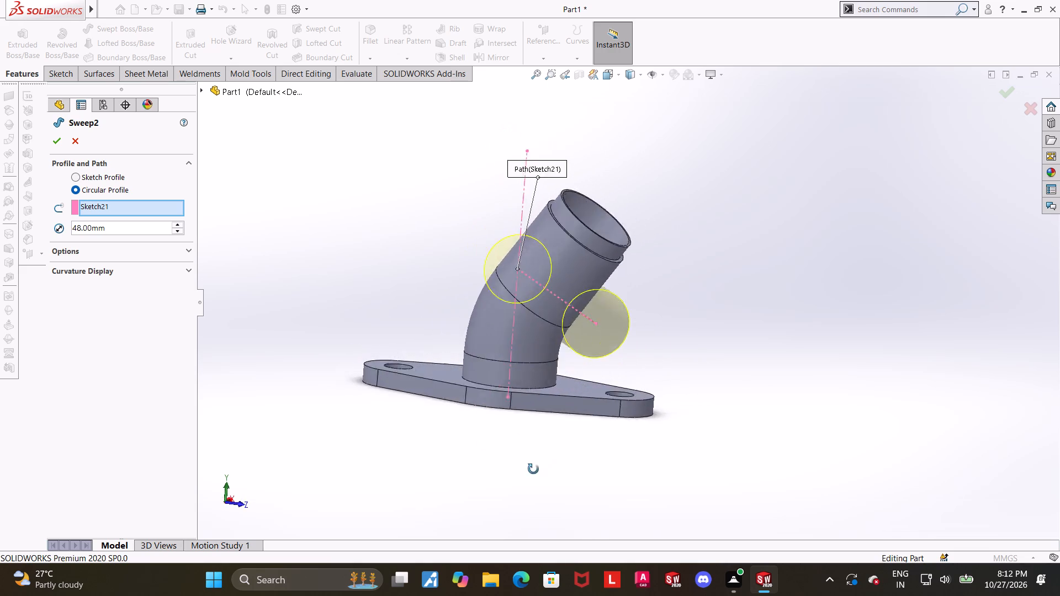
middle_drag(533, 469, 555, 479)
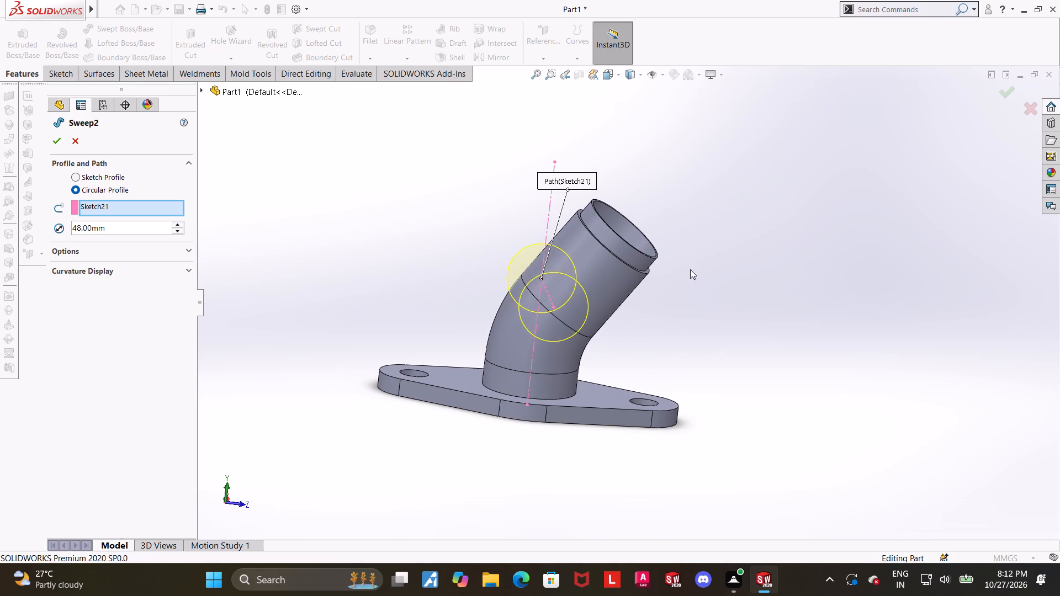
middle_drag(715, 288, 598, 285)
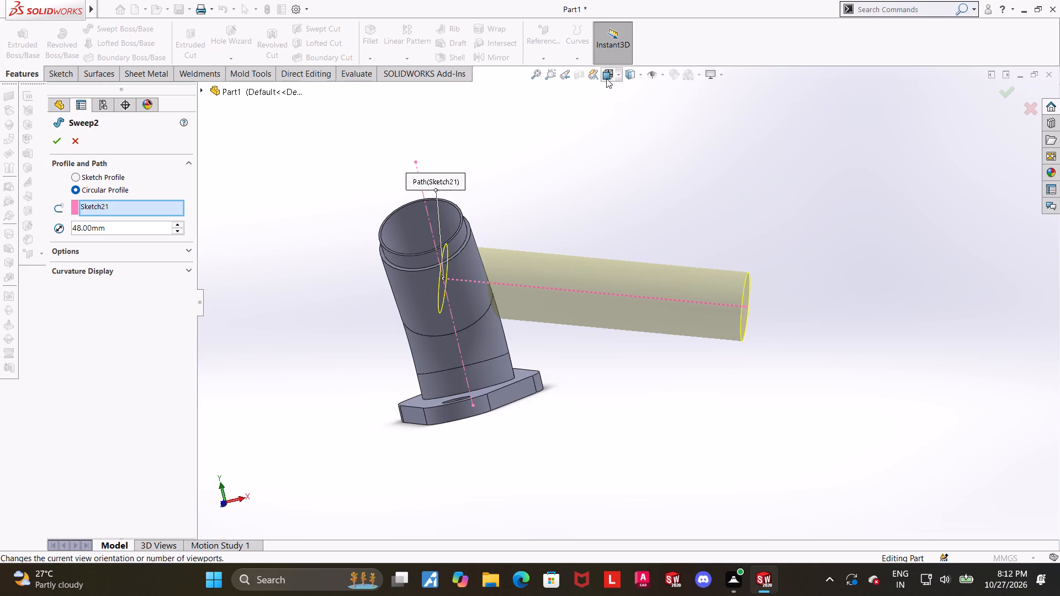
click(606, 78)
click(470, 415)
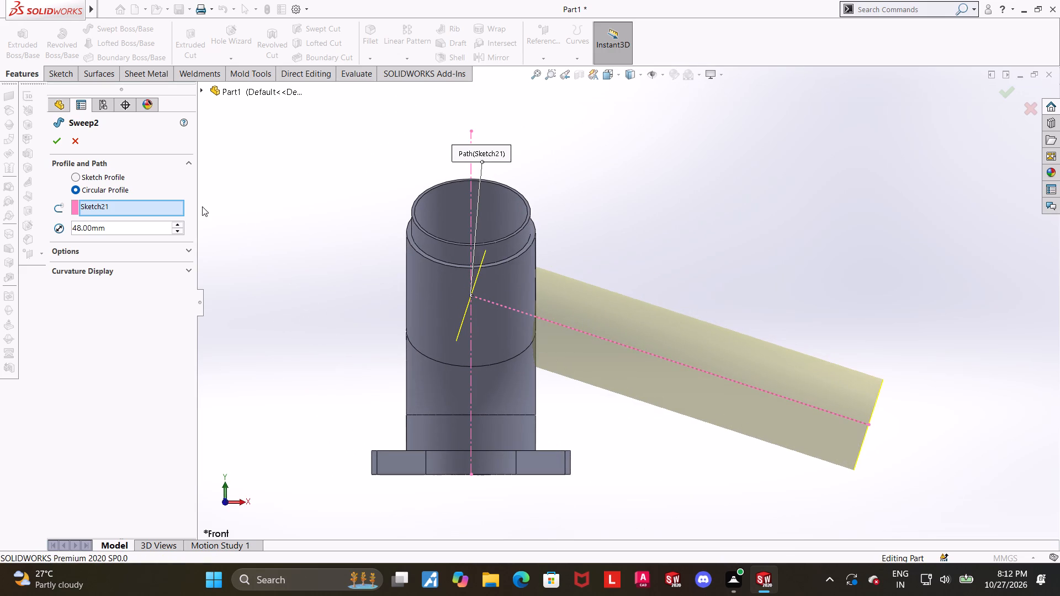
click(69, 140)
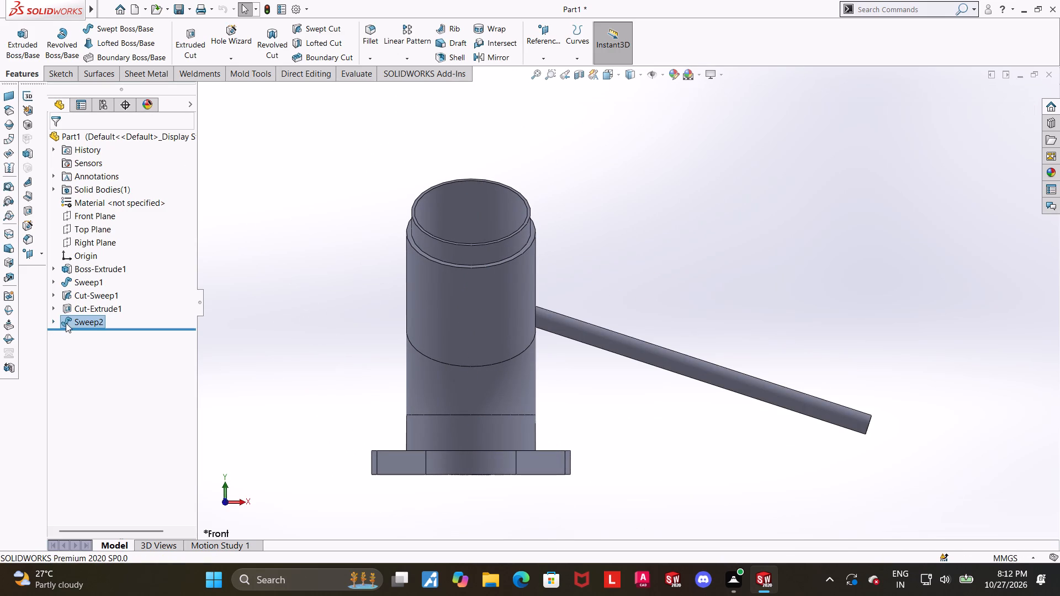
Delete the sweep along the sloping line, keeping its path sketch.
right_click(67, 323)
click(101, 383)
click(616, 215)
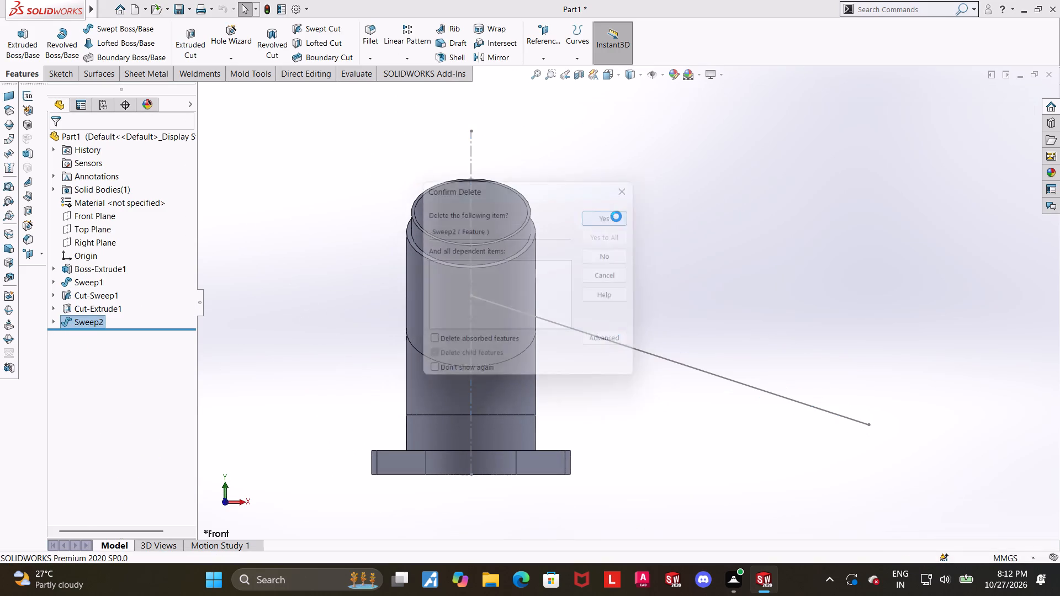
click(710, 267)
Delete the sloping line's sketch.
right_click(85, 321)
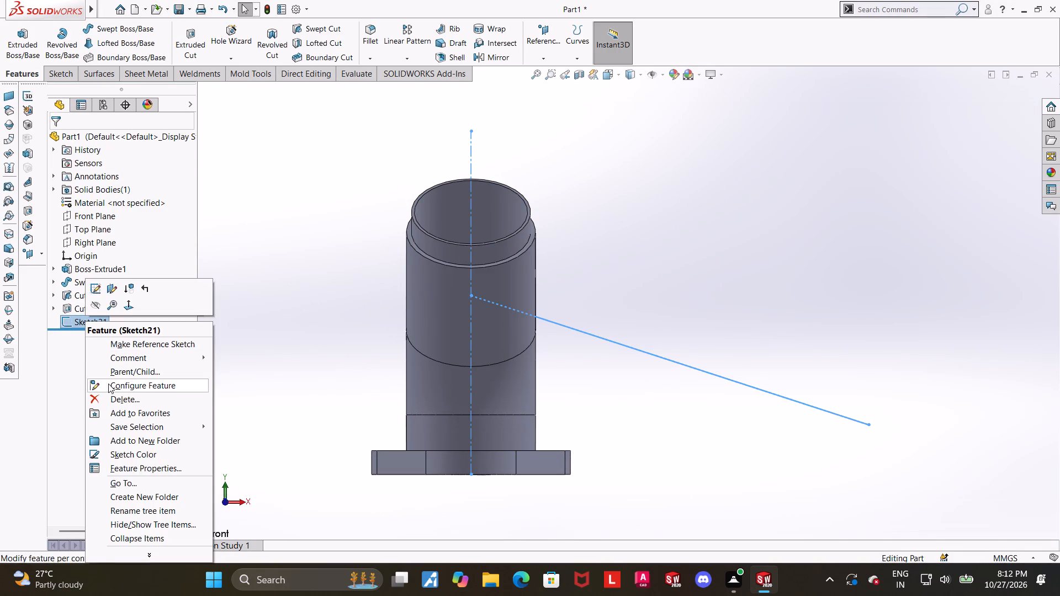
click(110, 395)
click(606, 216)
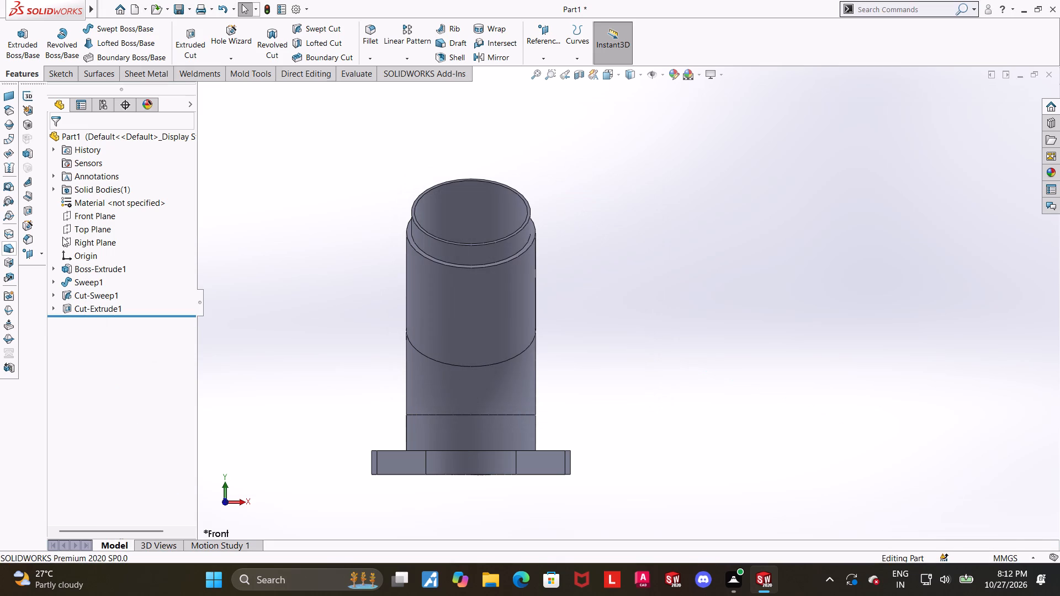
Show the path sketch of the bent pipe's sweep.
click(57, 269)
click(84, 284)
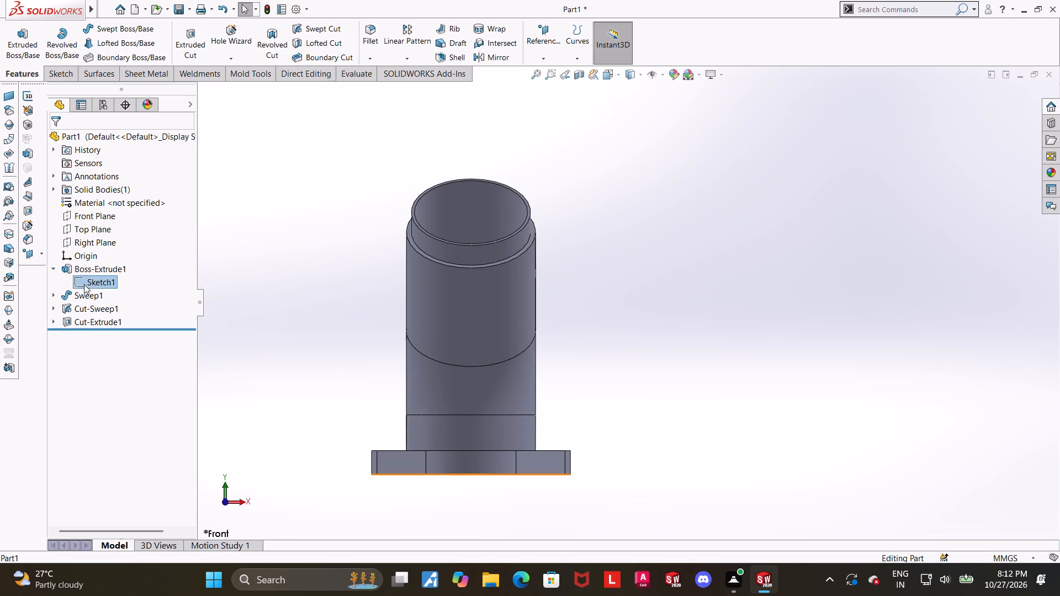
scroll(318, 315, up, 3)
click(245, 298)
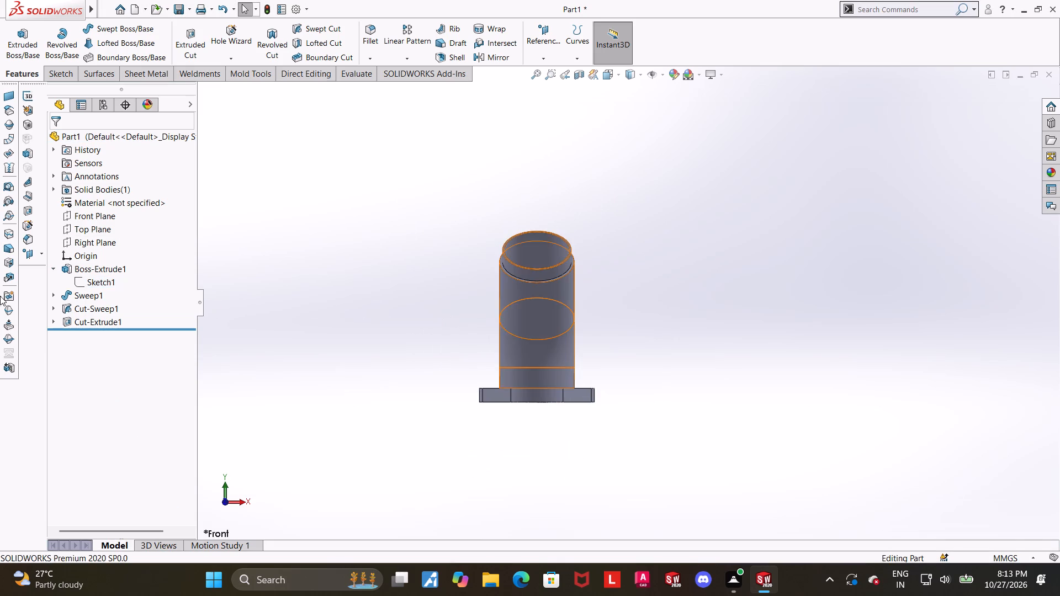
click(55, 273)
click(54, 285)
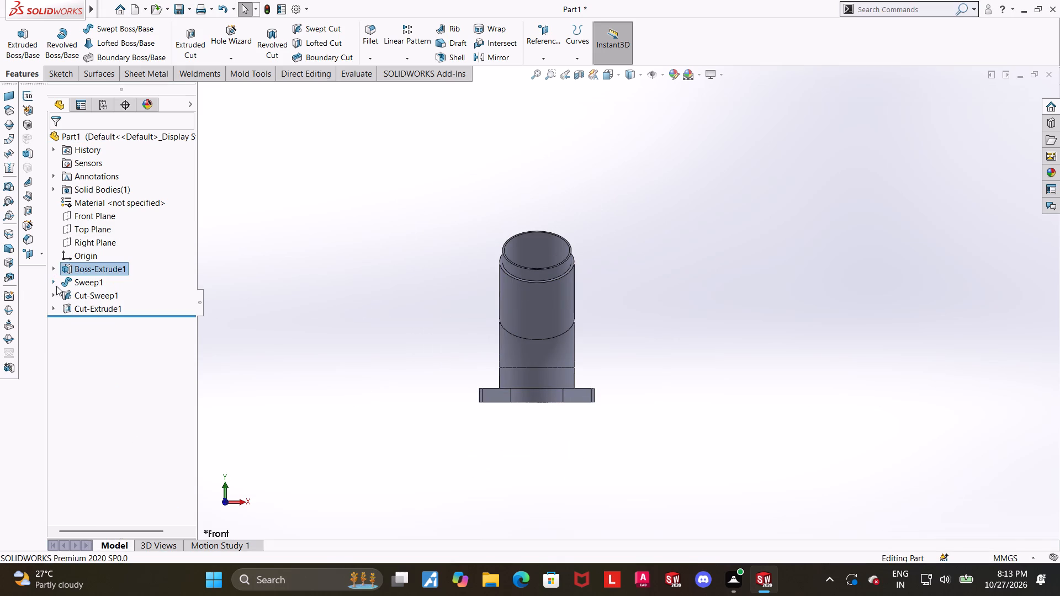
click(80, 294)
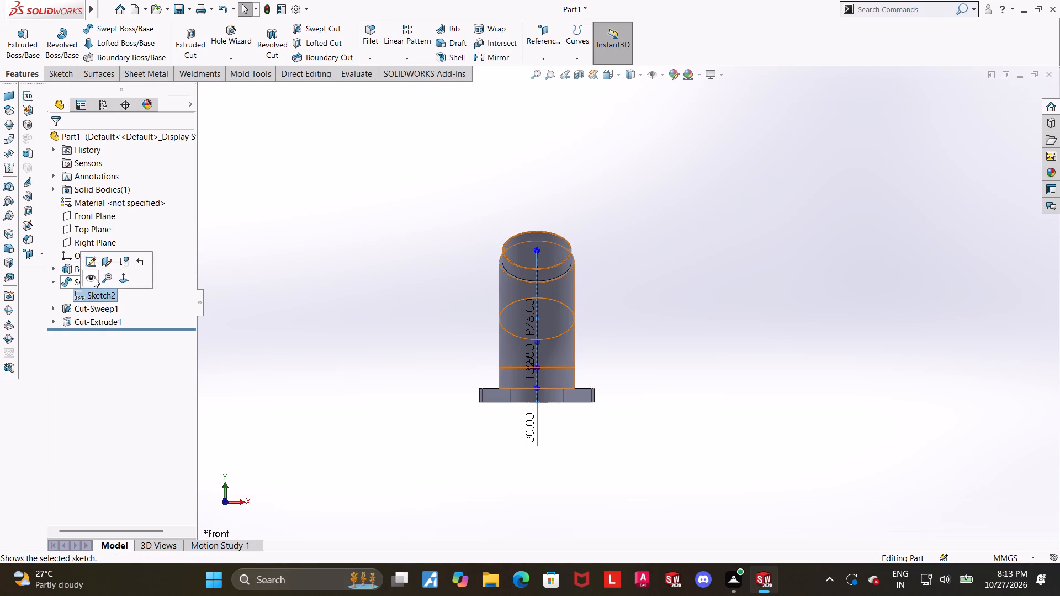
click(94, 278)
click(469, 288)
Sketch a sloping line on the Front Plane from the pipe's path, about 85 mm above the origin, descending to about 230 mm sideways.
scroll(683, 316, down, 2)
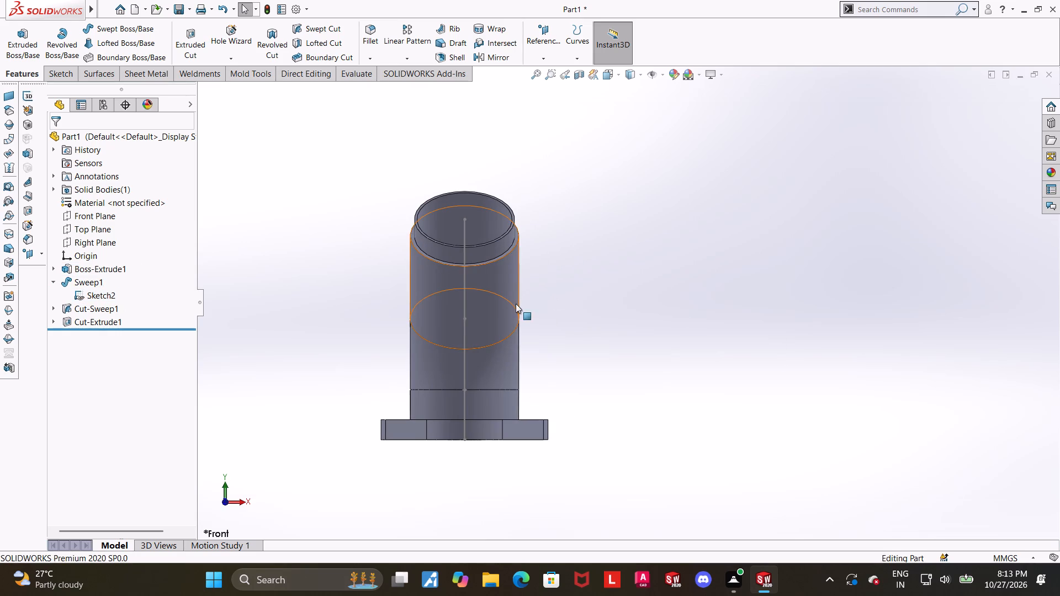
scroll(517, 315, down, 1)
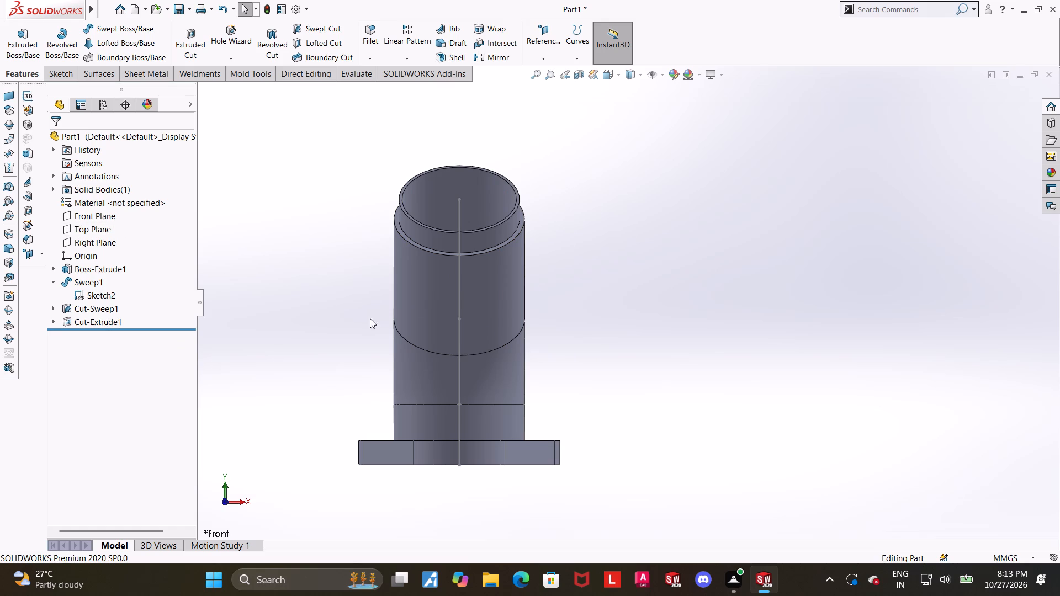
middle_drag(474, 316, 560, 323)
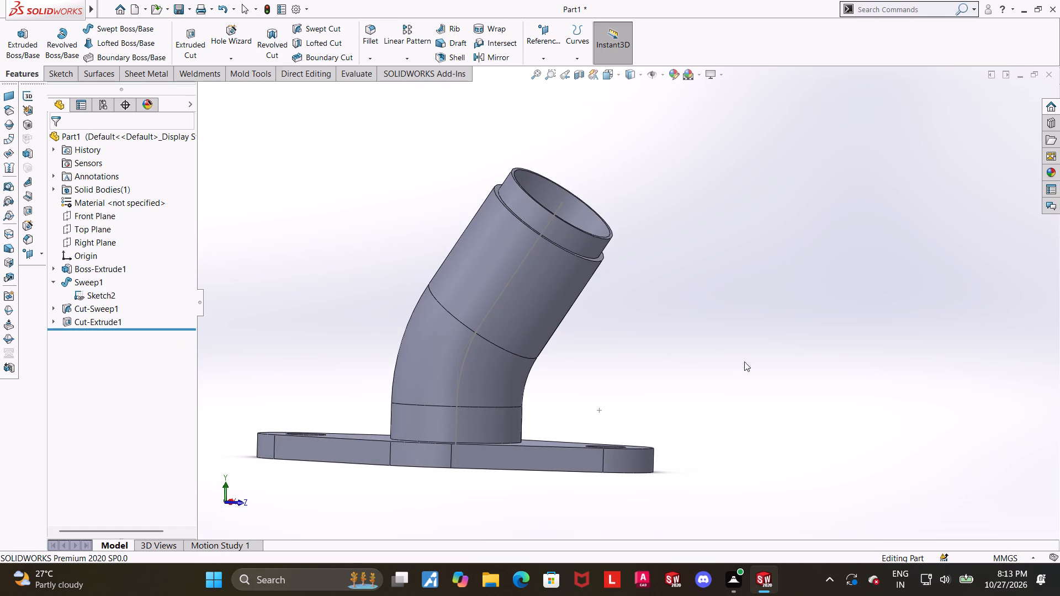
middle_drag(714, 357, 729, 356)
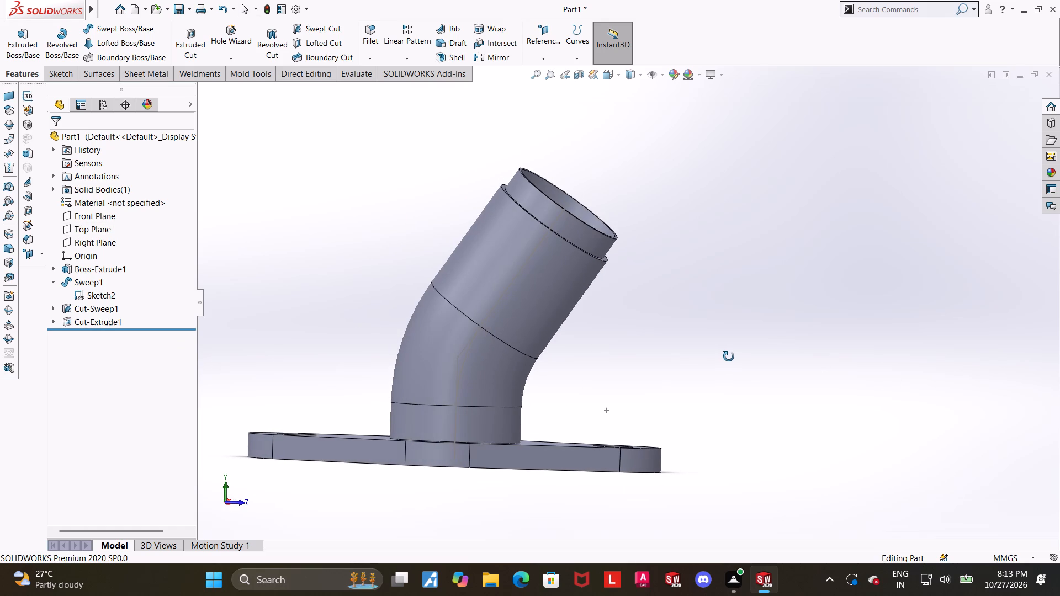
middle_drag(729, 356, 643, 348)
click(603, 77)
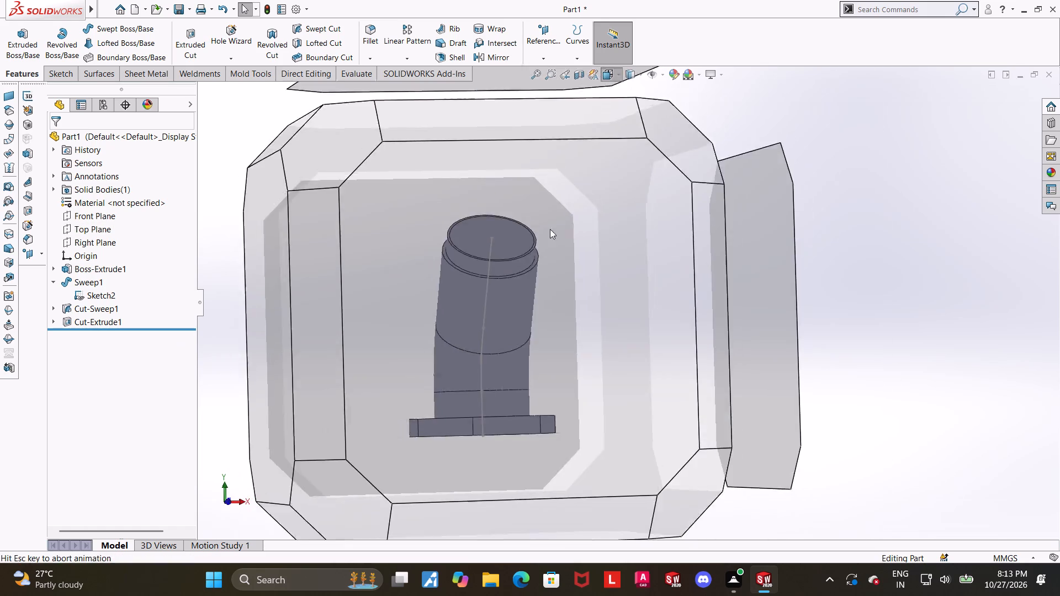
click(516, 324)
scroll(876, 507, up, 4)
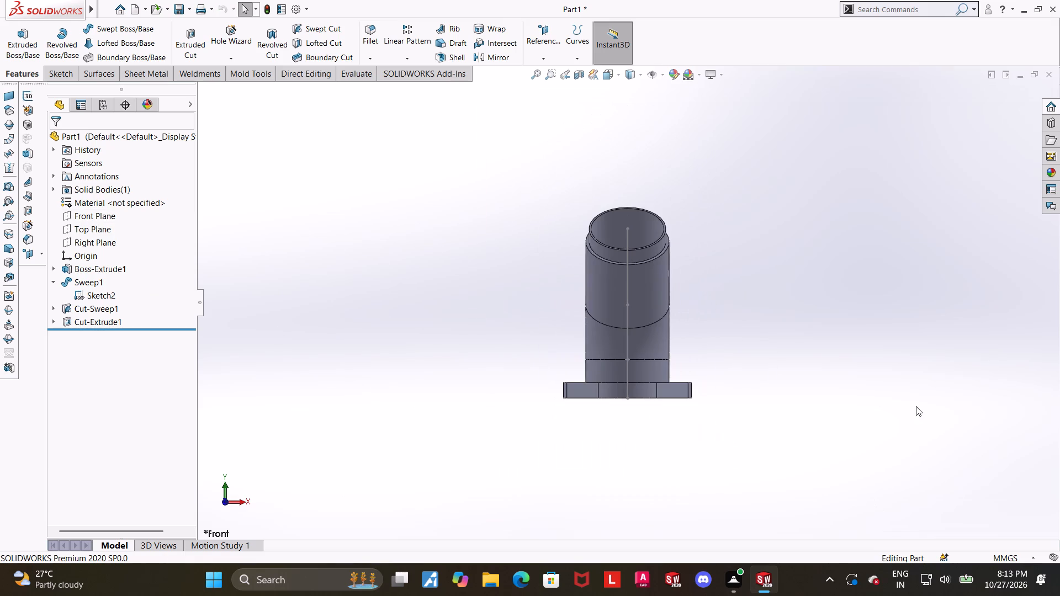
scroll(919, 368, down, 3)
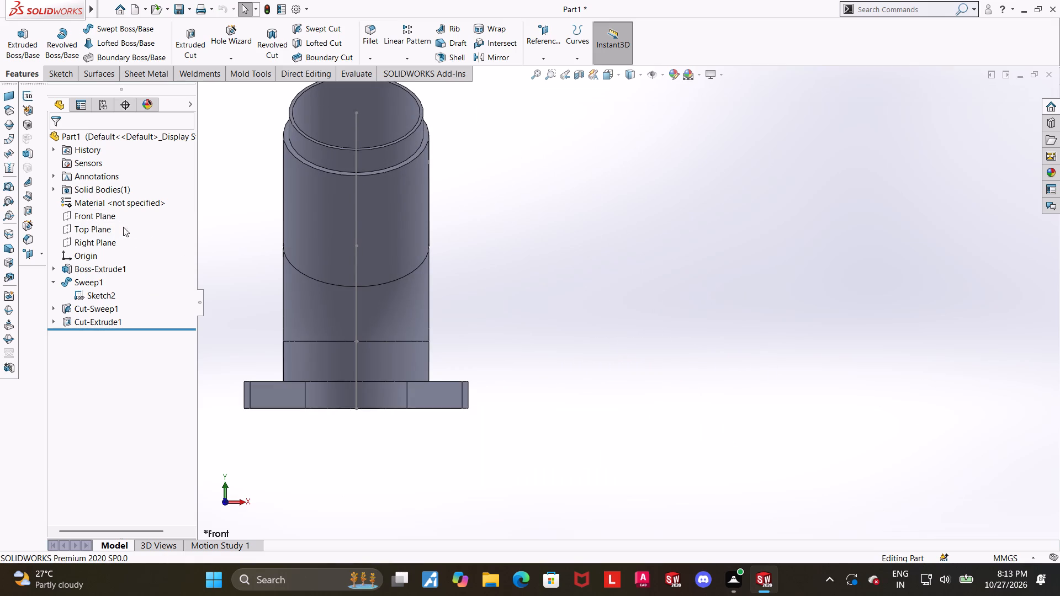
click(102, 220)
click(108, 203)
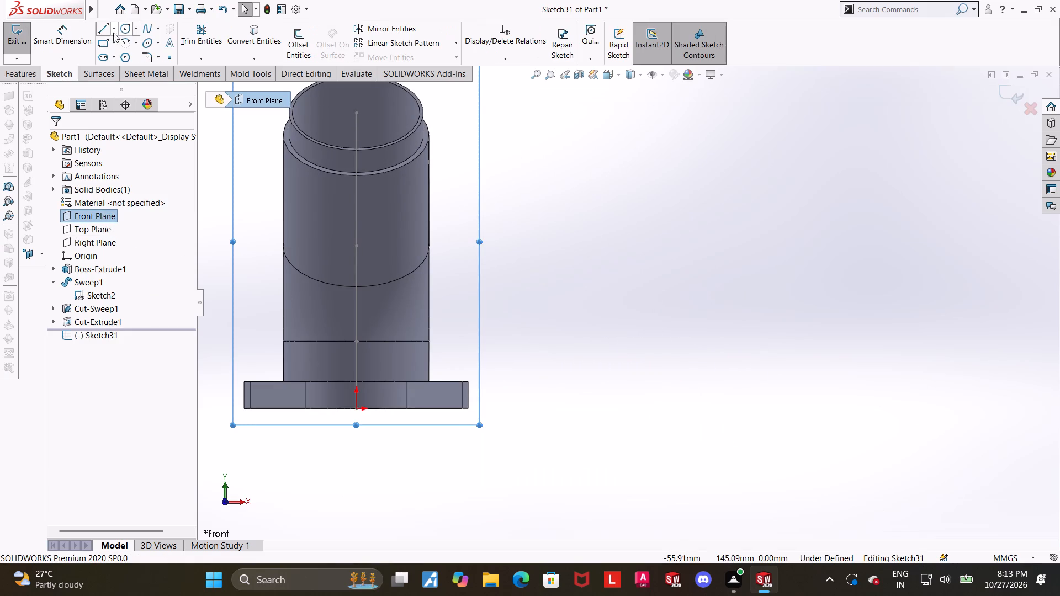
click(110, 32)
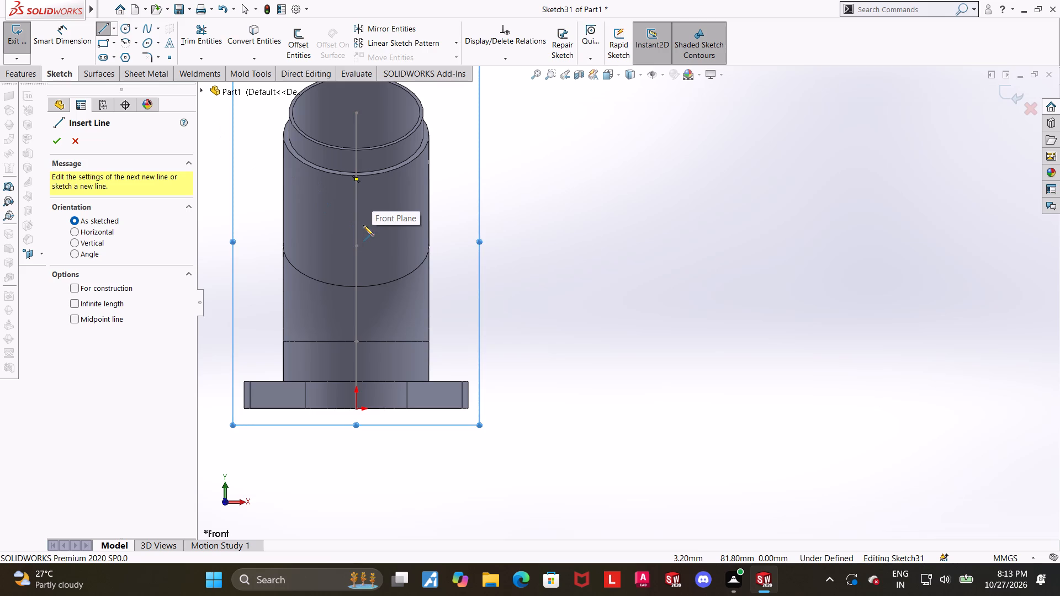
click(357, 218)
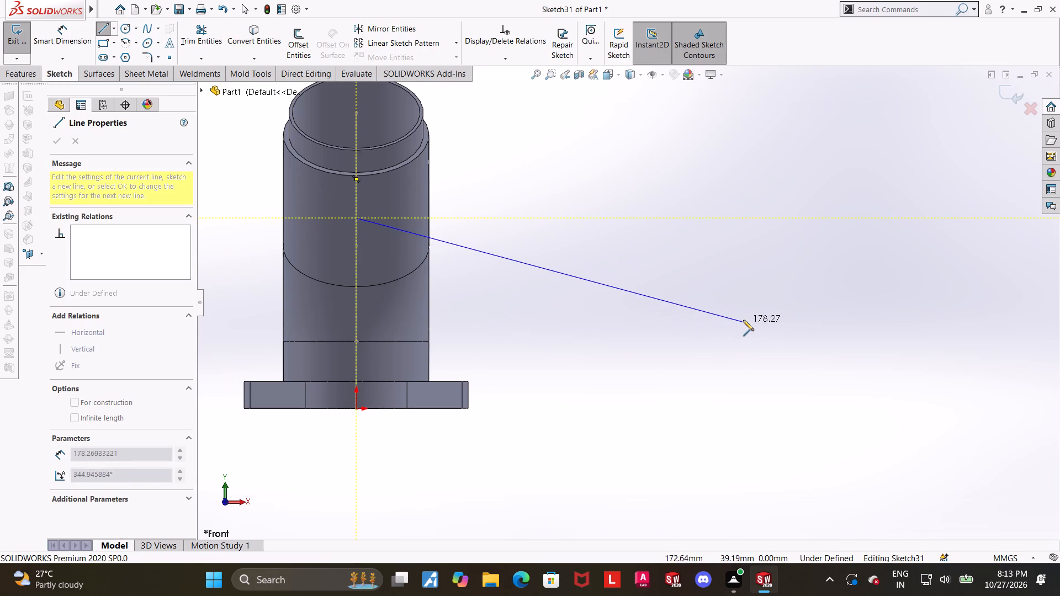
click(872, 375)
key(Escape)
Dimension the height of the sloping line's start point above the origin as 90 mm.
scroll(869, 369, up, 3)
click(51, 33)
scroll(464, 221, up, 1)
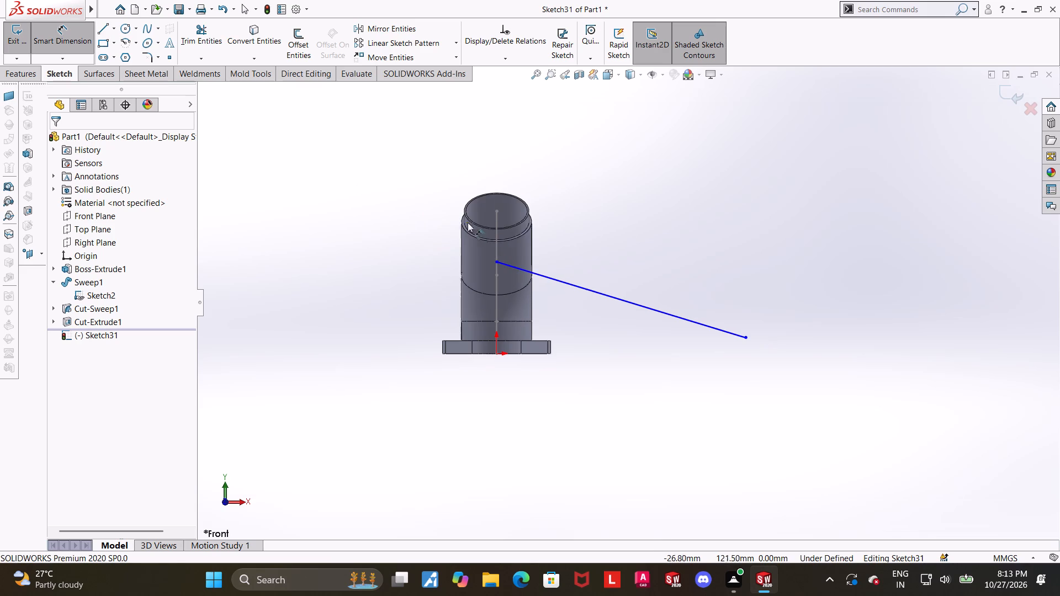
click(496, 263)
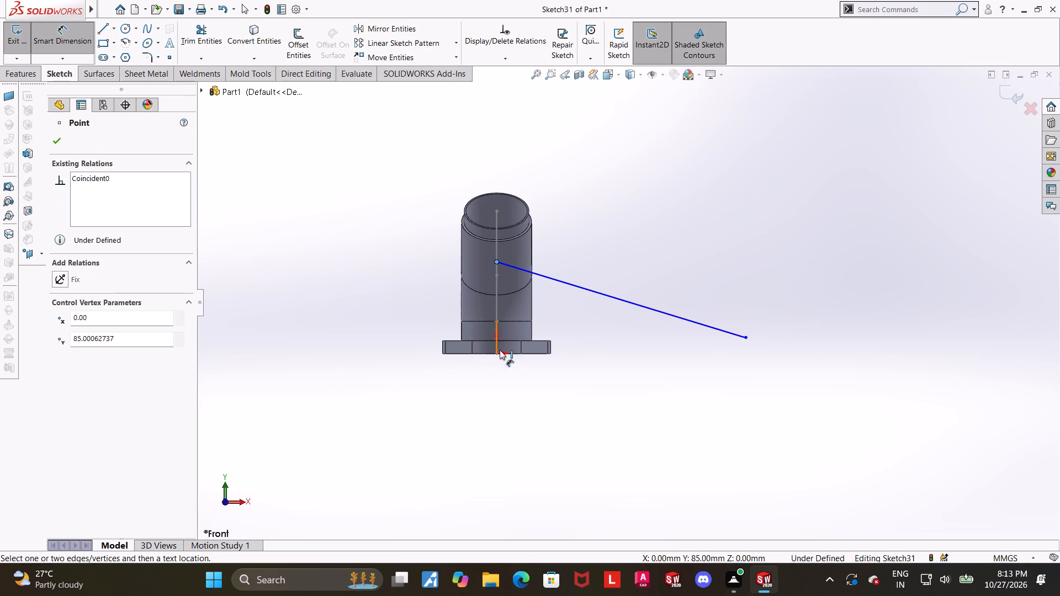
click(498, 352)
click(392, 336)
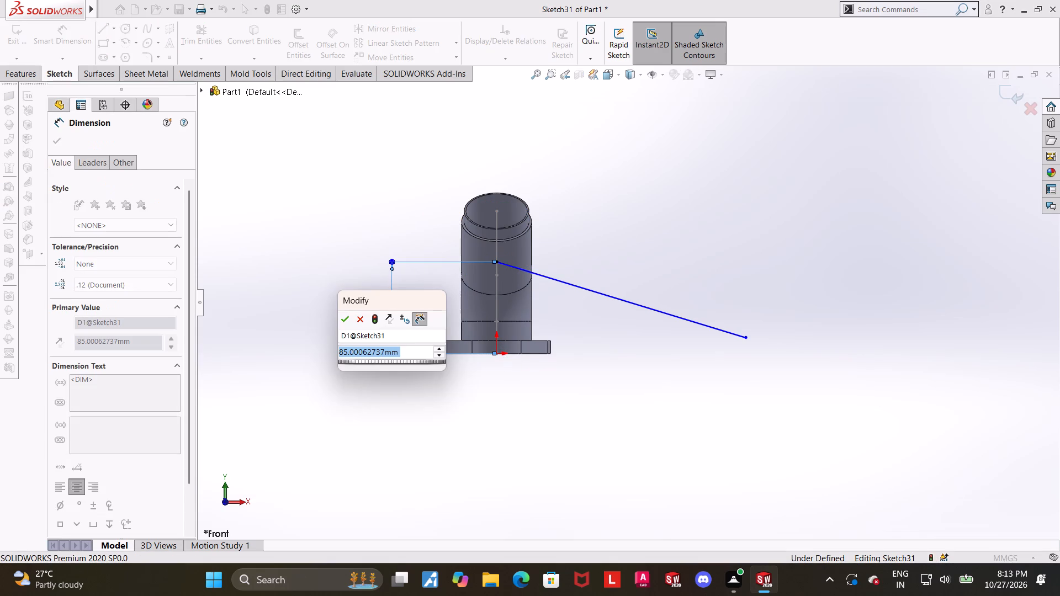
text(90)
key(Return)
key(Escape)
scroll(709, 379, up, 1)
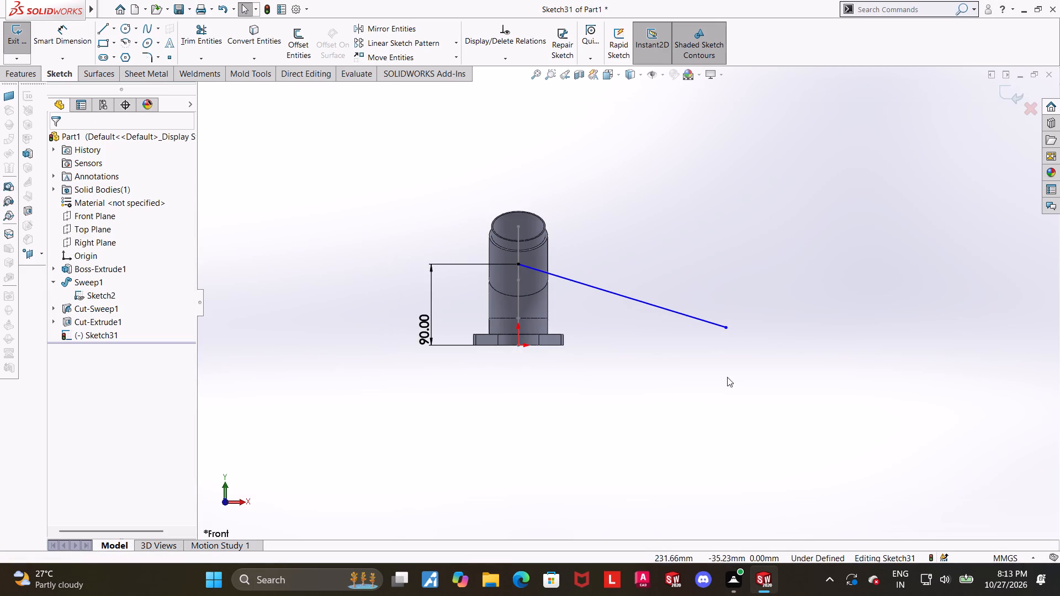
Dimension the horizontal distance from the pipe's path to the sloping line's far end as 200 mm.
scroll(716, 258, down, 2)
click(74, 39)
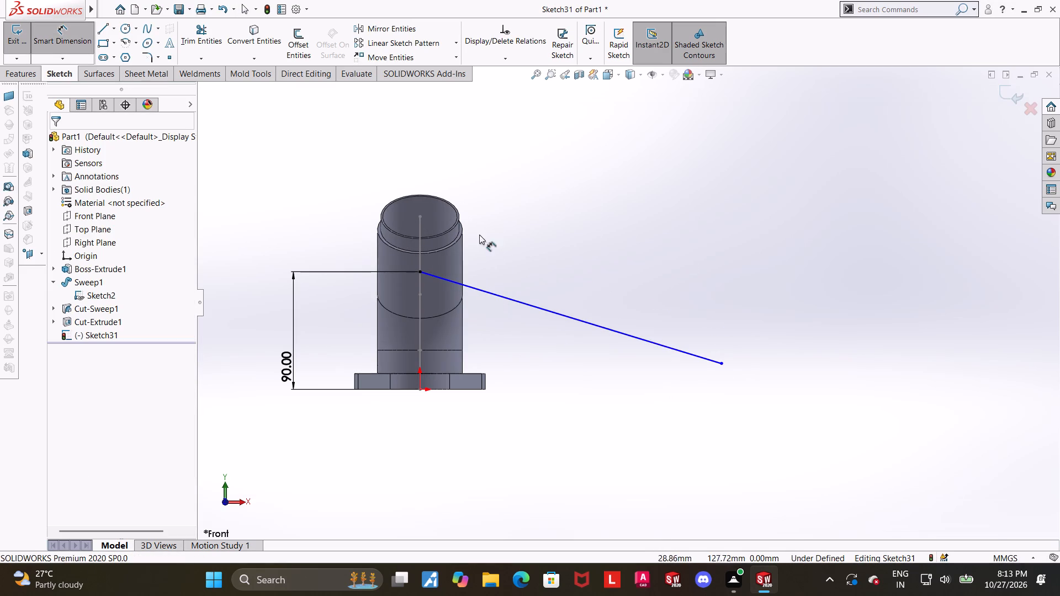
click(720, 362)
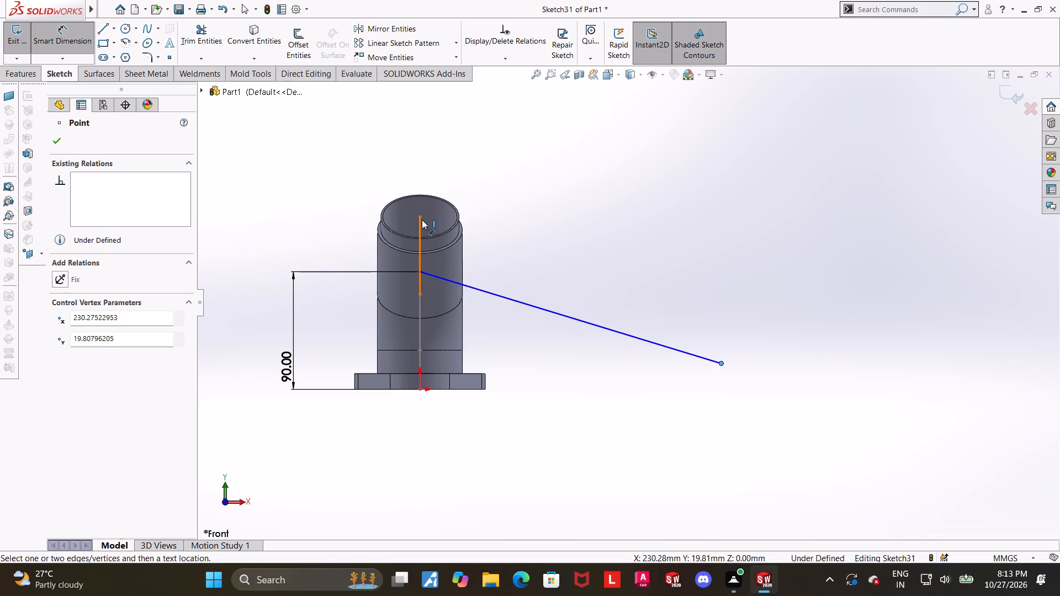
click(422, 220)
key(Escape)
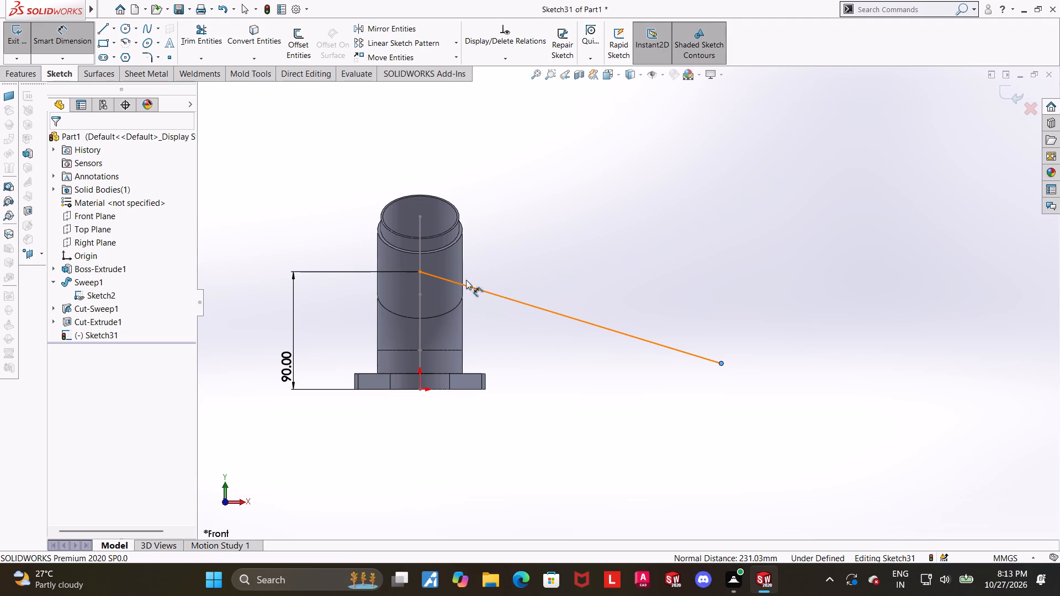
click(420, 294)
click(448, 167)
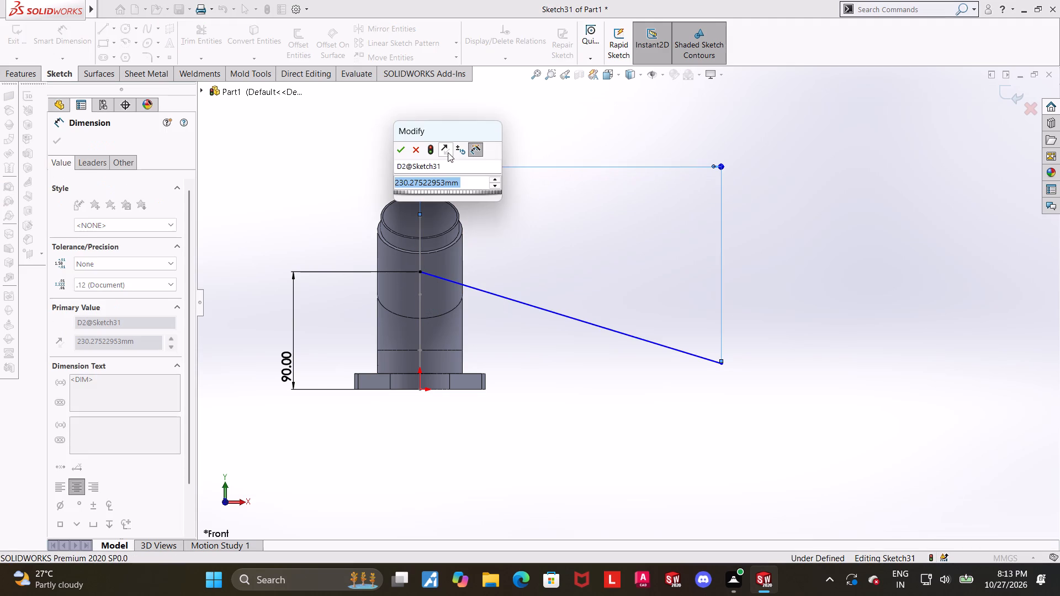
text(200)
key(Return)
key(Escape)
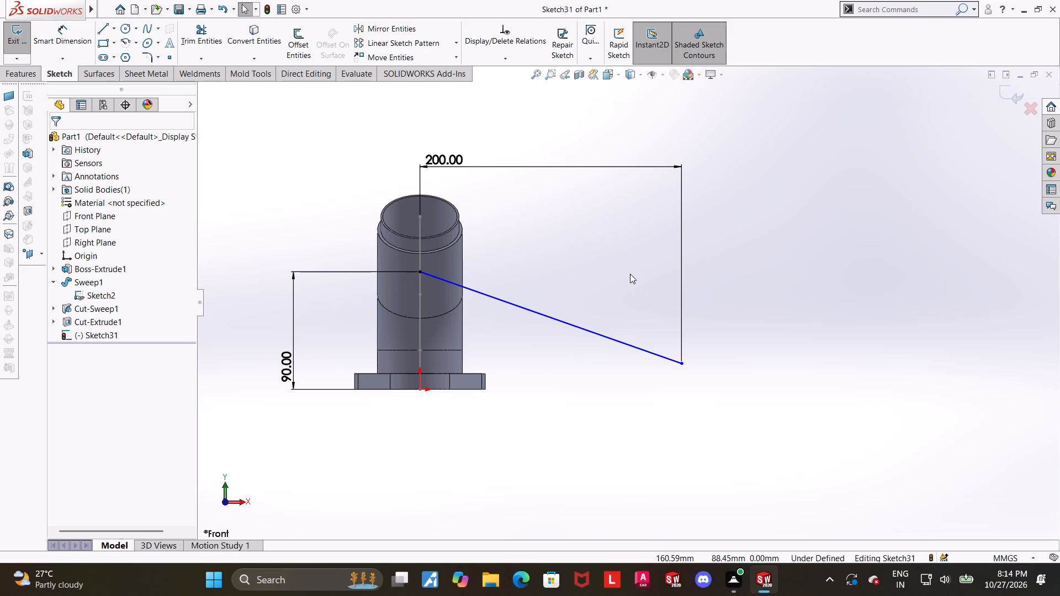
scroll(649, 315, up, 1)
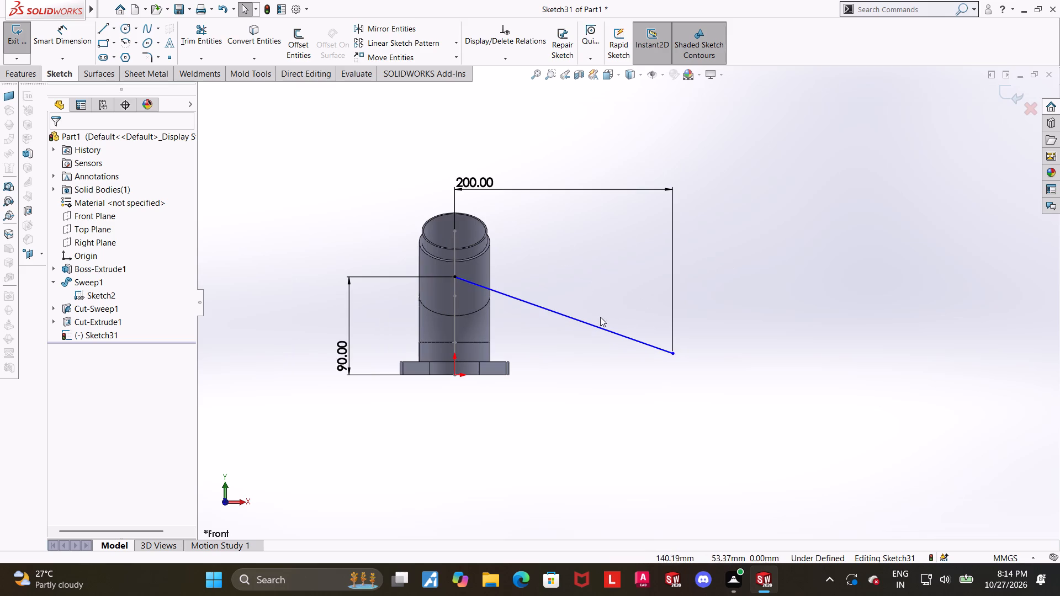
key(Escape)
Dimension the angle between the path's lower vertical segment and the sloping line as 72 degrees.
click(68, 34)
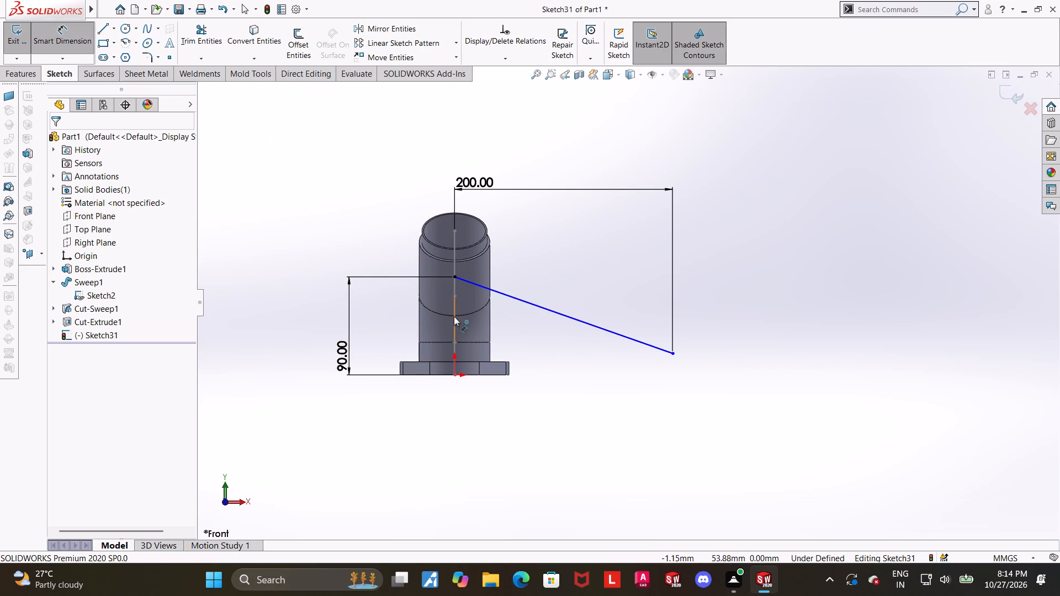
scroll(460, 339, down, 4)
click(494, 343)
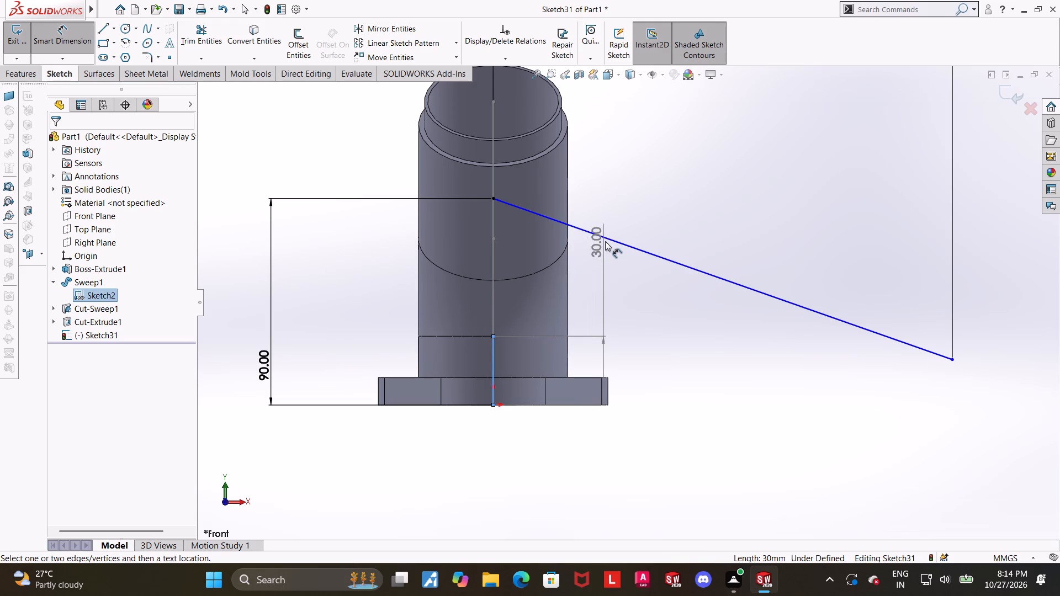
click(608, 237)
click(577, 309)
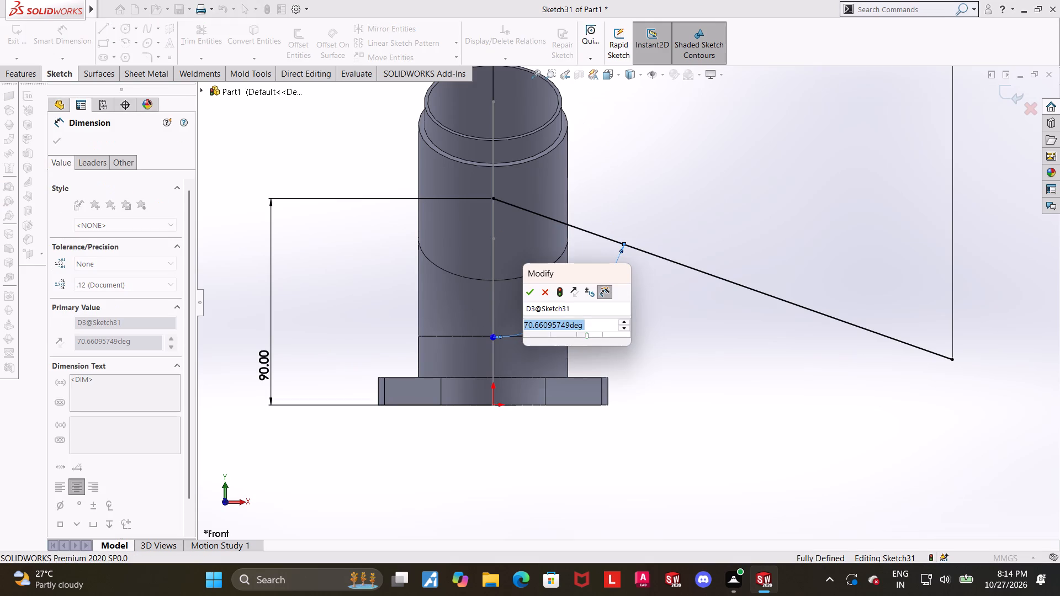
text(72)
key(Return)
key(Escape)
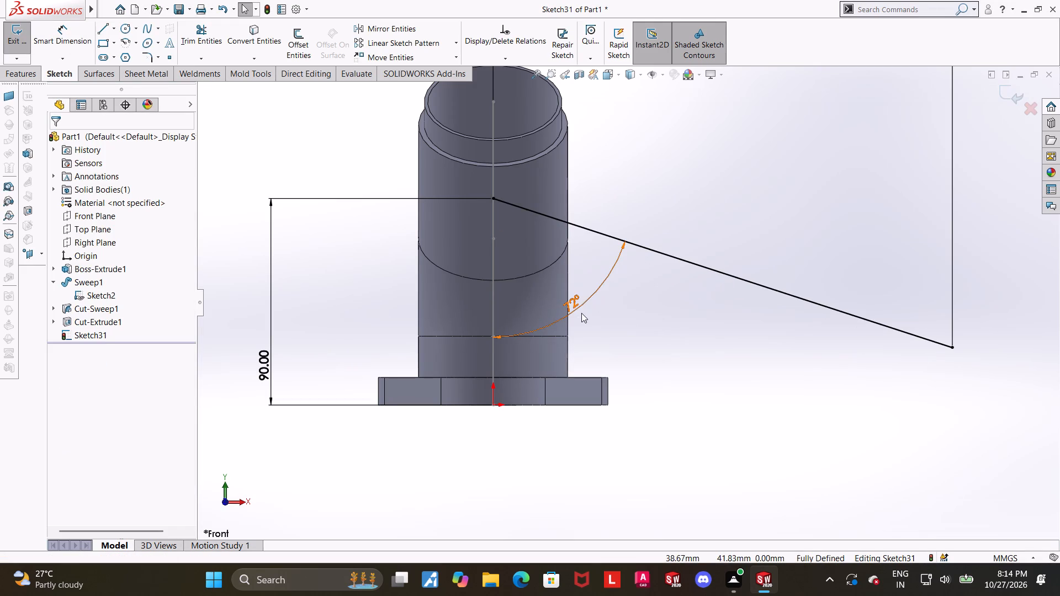
Examine where the dimensioned sloping line lies relative to the bent pipe from the front and from several directions.
scroll(764, 344, up, 1)
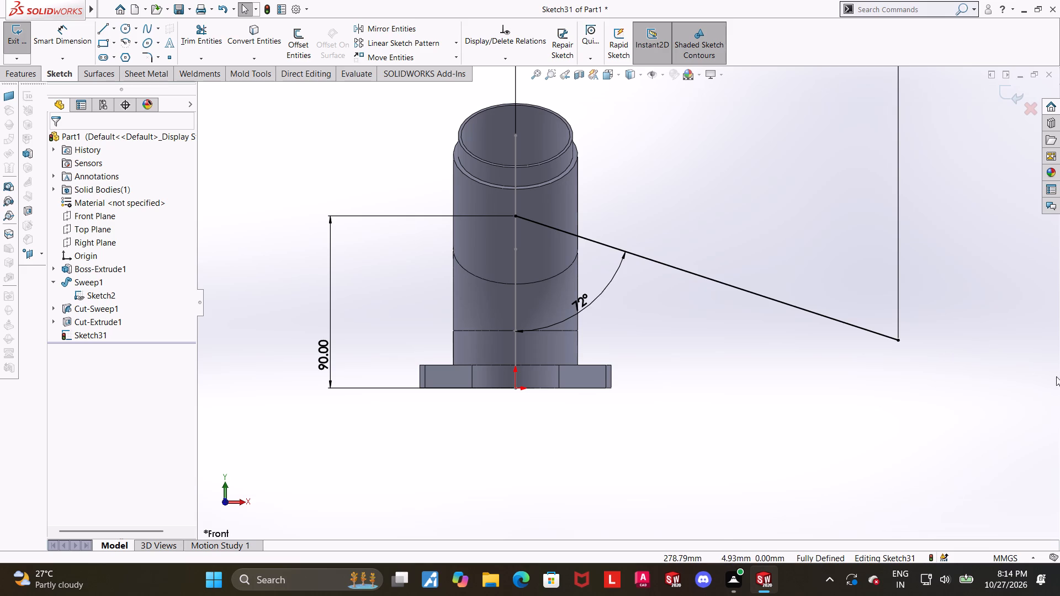
scroll(1059, 391, up, 2)
scroll(942, 406, up, 5)
scroll(720, 231, down, 2)
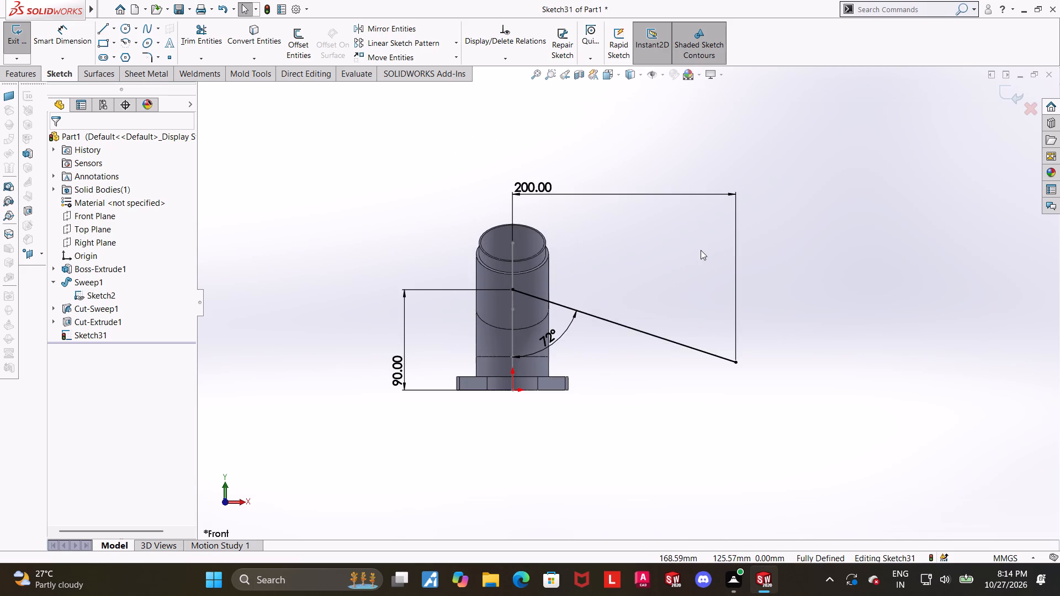
scroll(701, 250, down, 1)
key(Escape)
scroll(674, 252, down, 1)
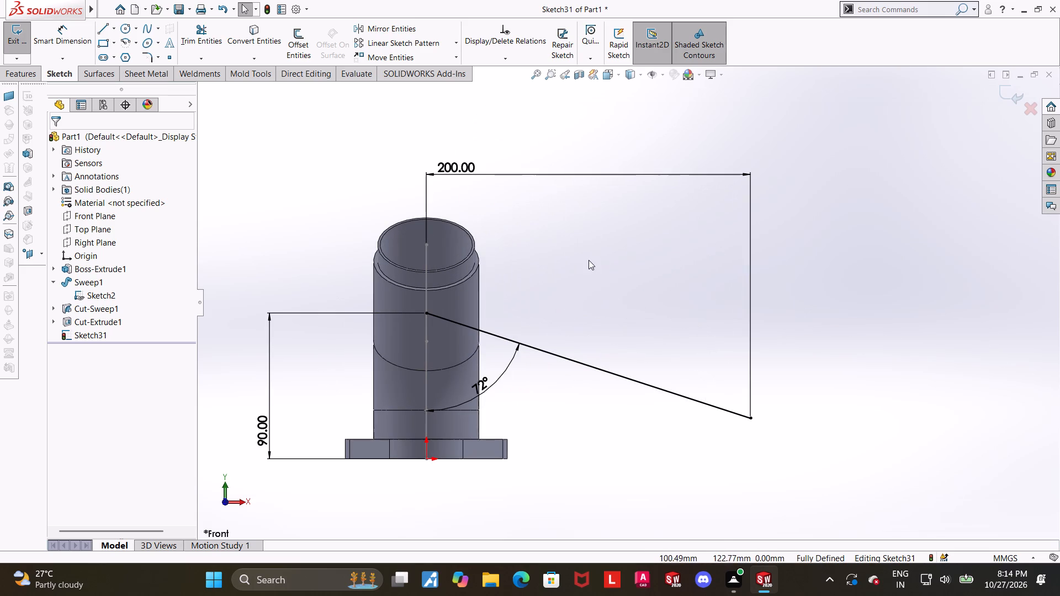
middle_drag(589, 260, 669, 289)
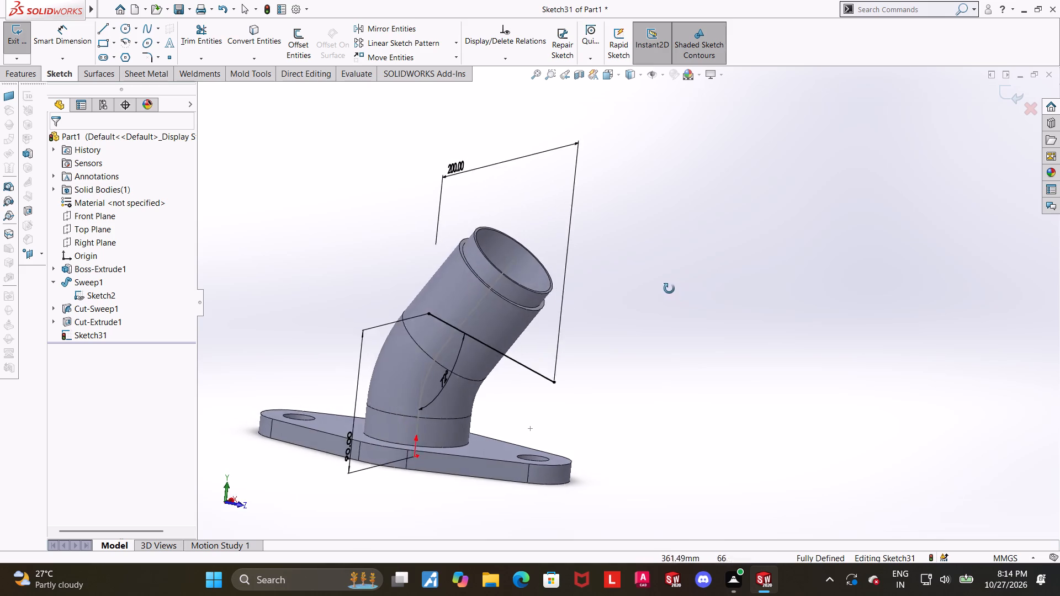
middle_drag(669, 289, 723, 290)
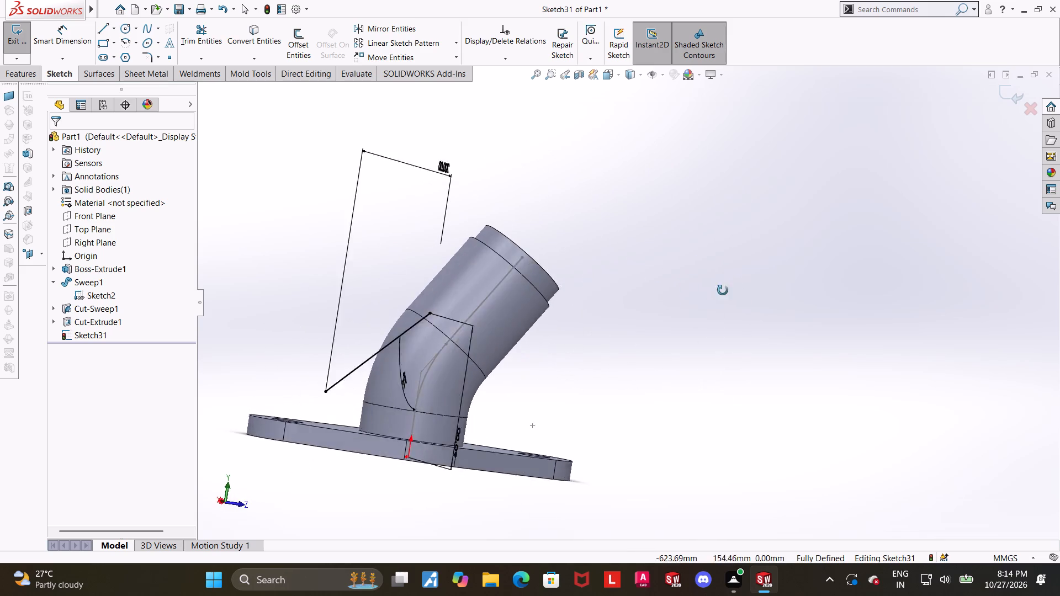
middle_drag(723, 290, 706, 302)
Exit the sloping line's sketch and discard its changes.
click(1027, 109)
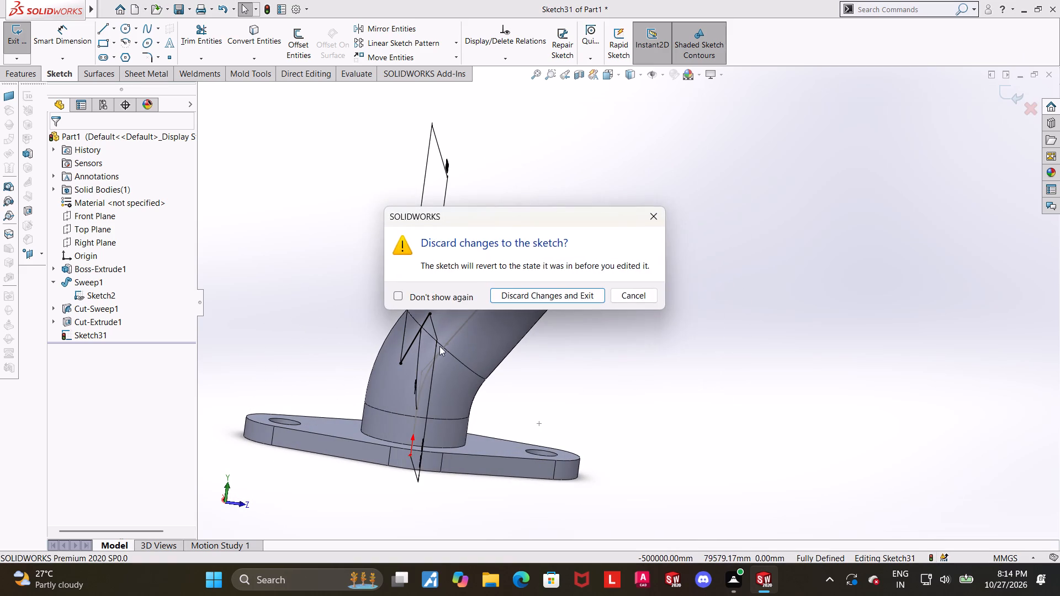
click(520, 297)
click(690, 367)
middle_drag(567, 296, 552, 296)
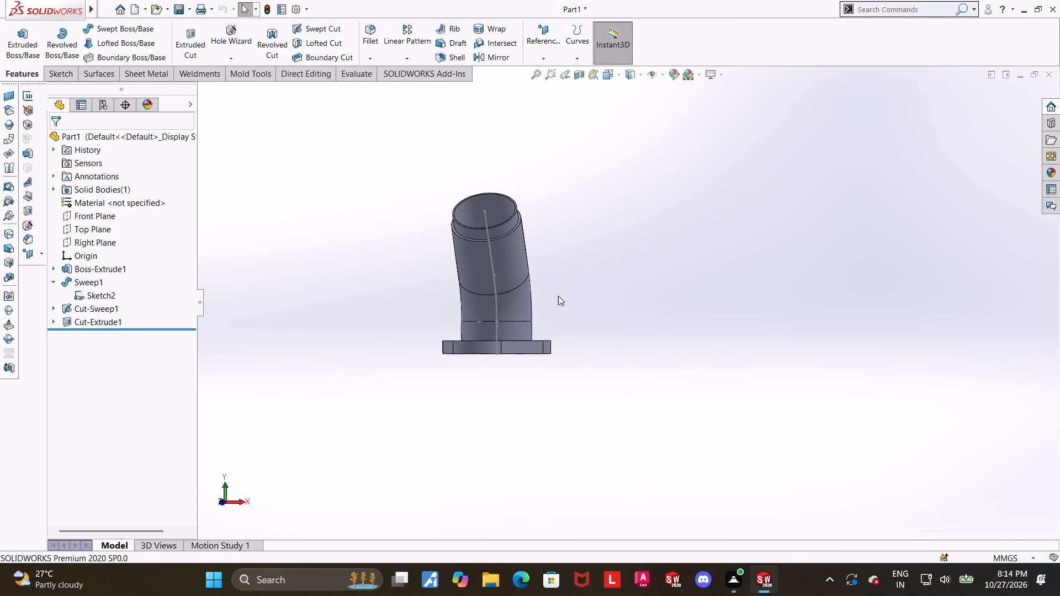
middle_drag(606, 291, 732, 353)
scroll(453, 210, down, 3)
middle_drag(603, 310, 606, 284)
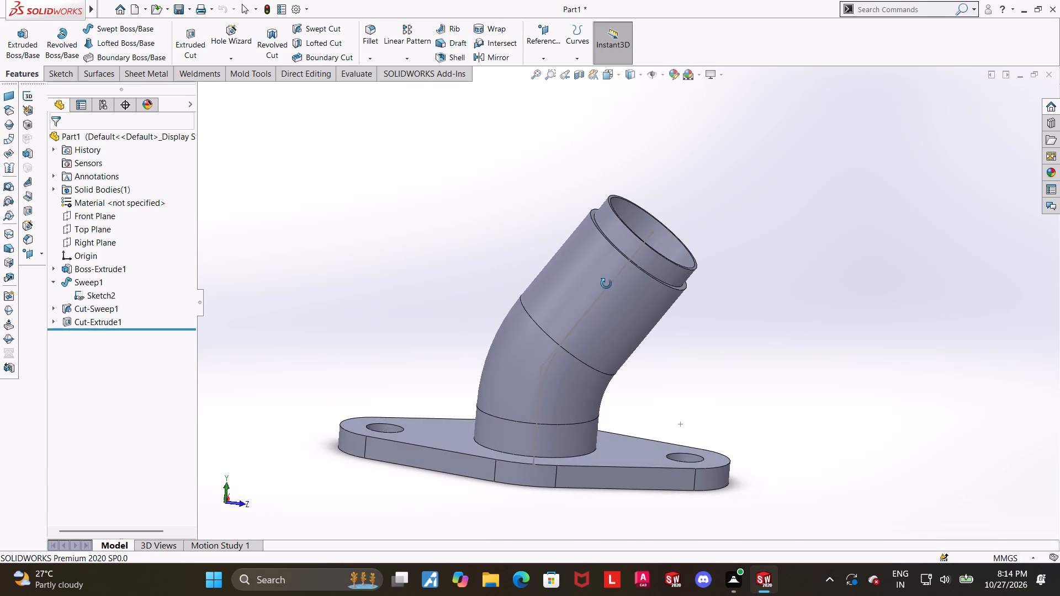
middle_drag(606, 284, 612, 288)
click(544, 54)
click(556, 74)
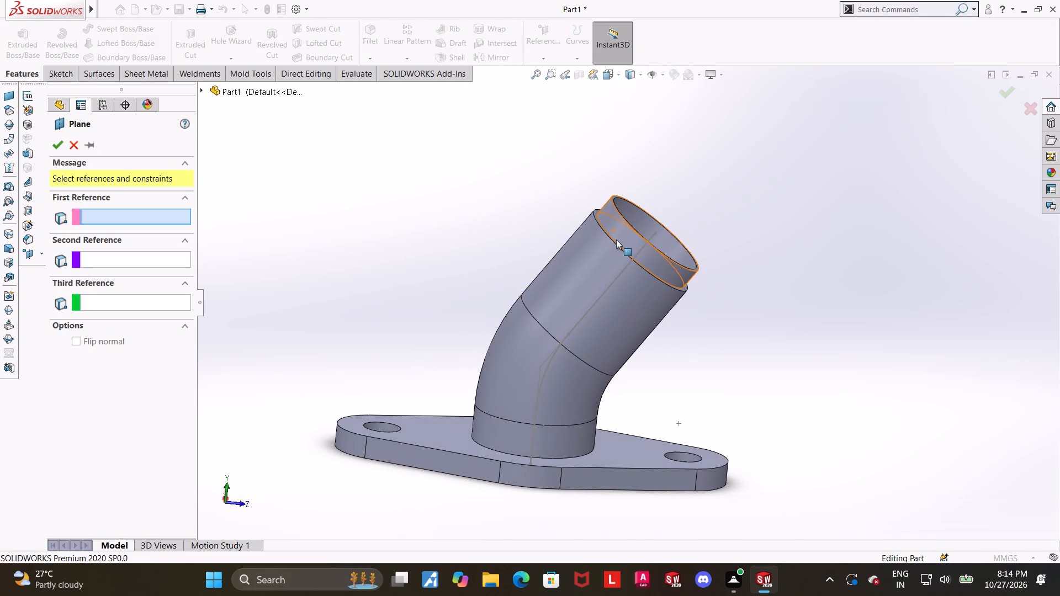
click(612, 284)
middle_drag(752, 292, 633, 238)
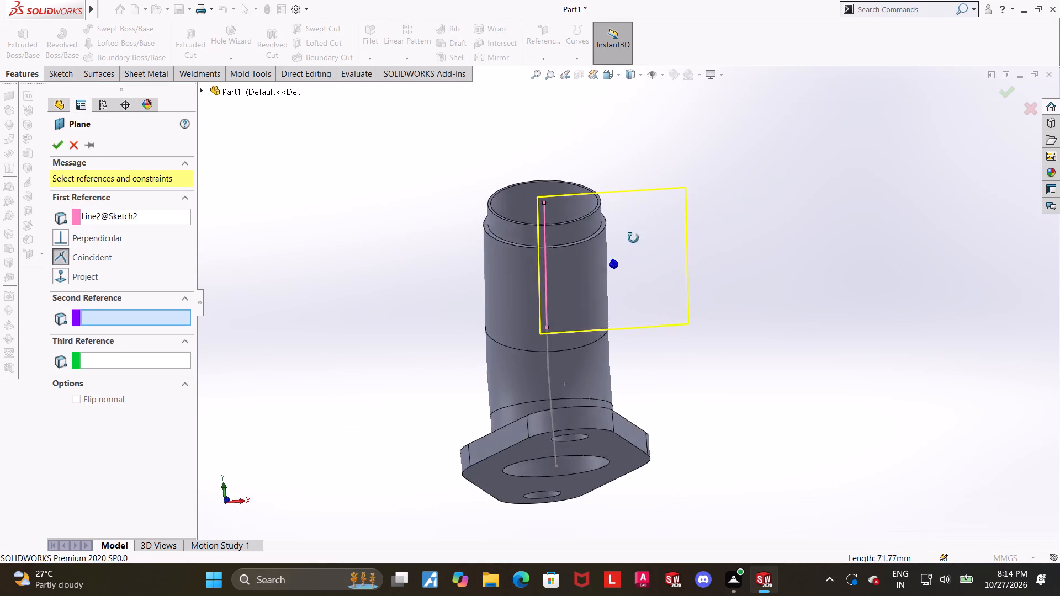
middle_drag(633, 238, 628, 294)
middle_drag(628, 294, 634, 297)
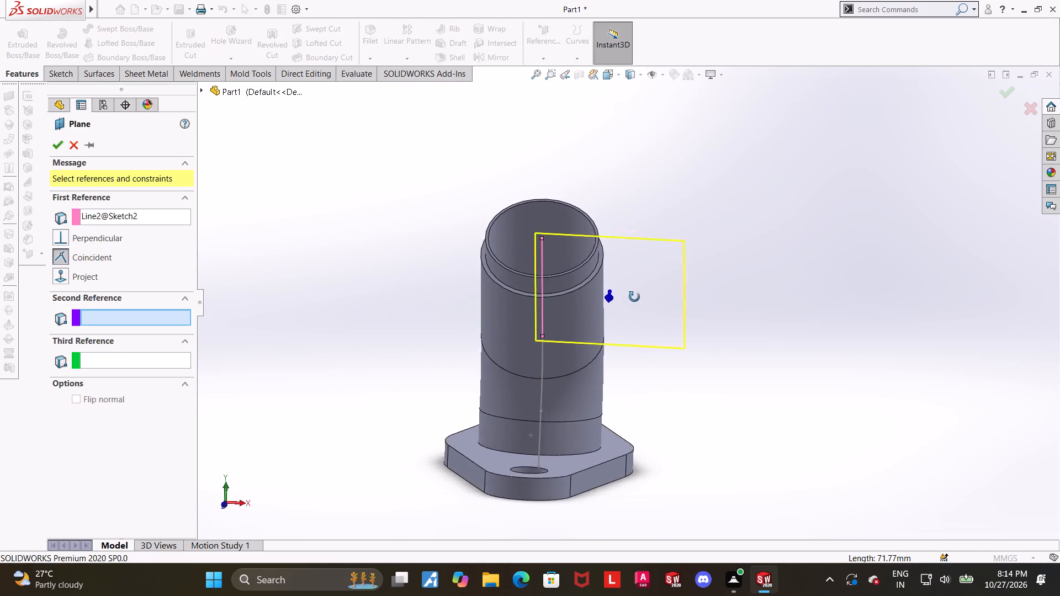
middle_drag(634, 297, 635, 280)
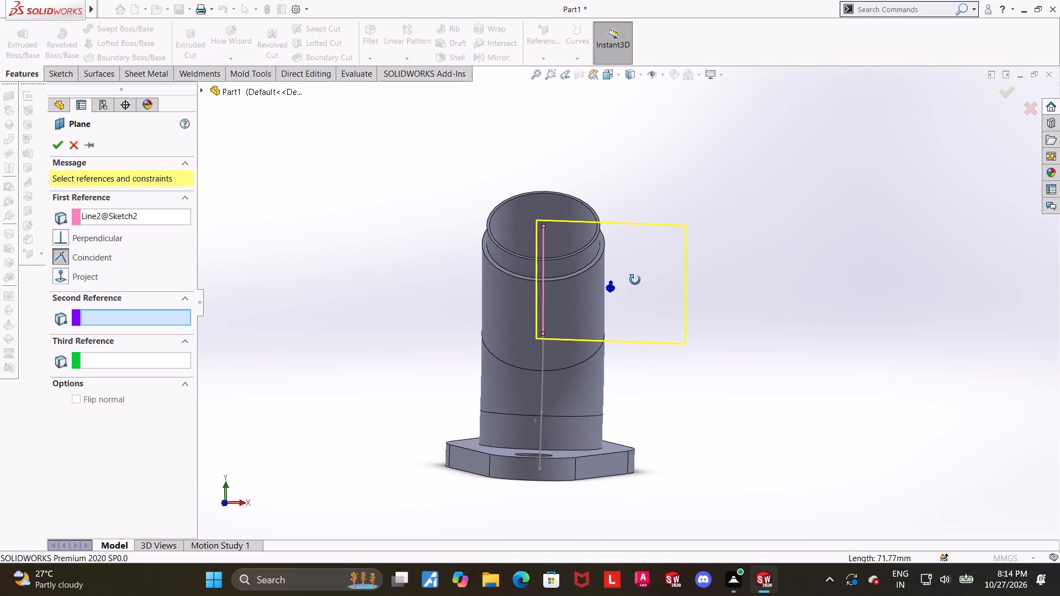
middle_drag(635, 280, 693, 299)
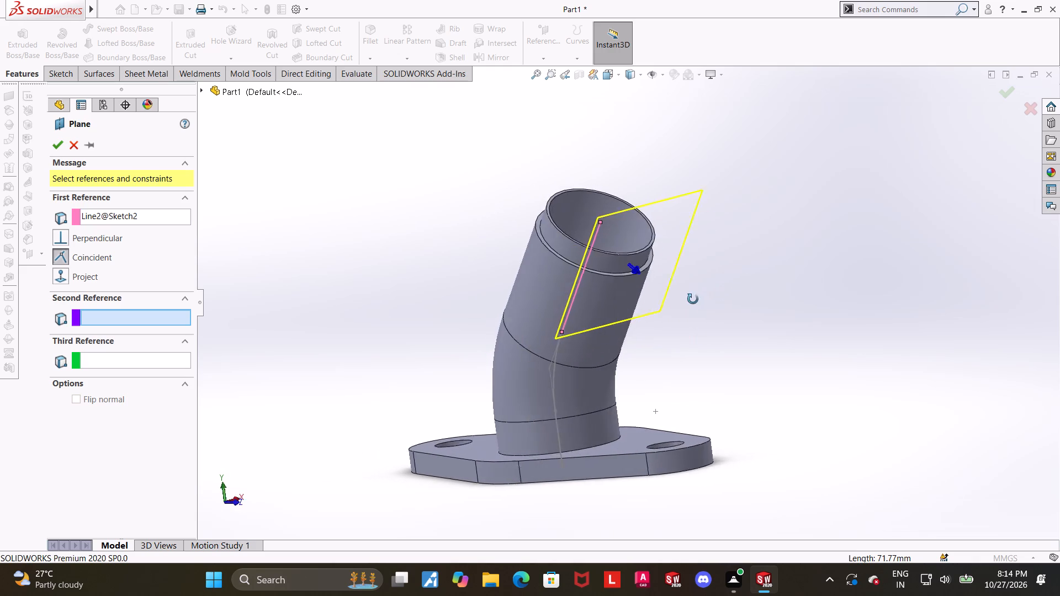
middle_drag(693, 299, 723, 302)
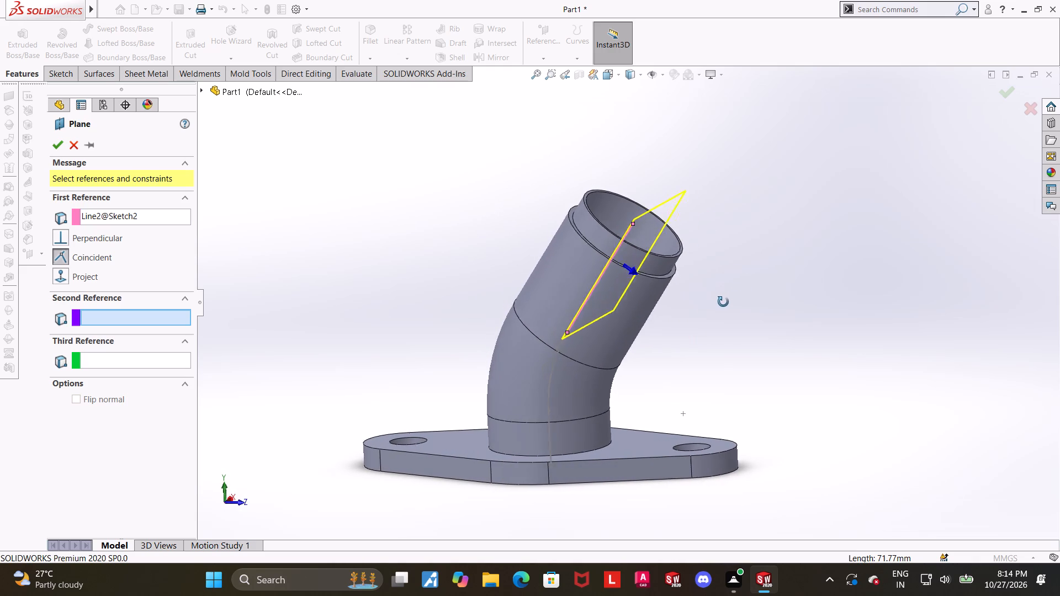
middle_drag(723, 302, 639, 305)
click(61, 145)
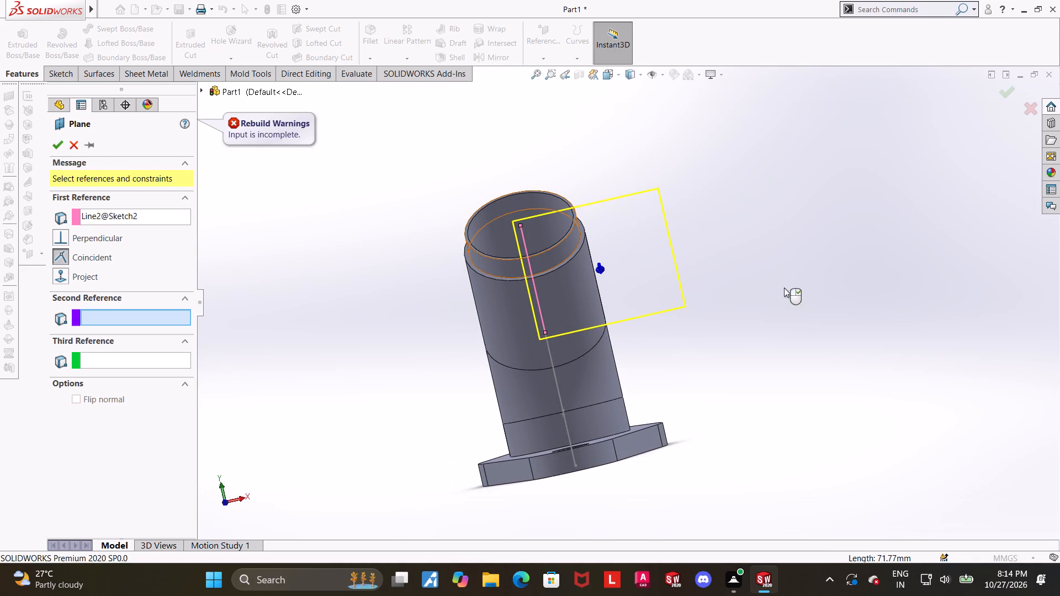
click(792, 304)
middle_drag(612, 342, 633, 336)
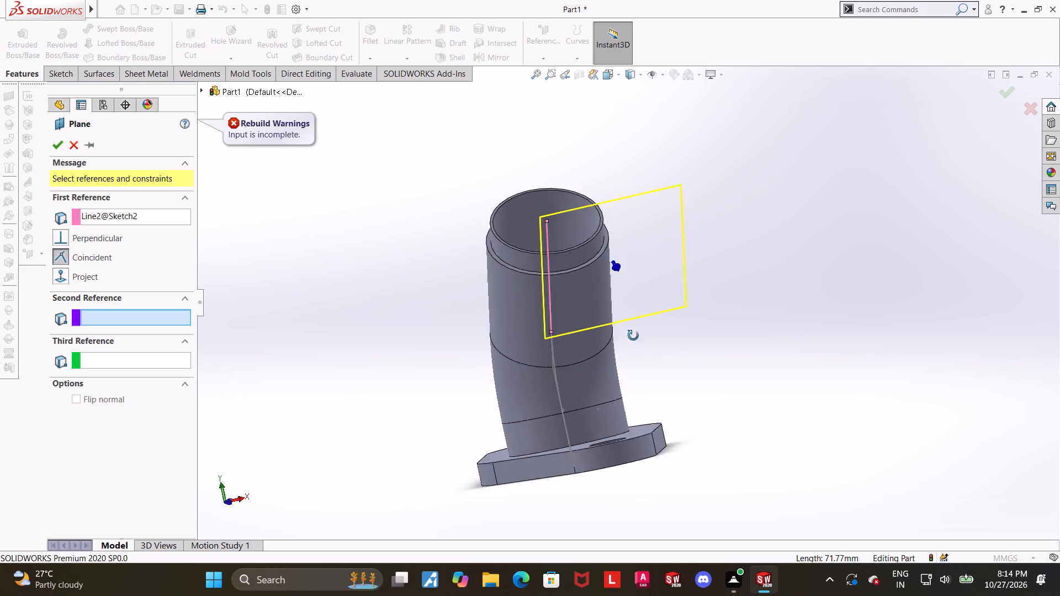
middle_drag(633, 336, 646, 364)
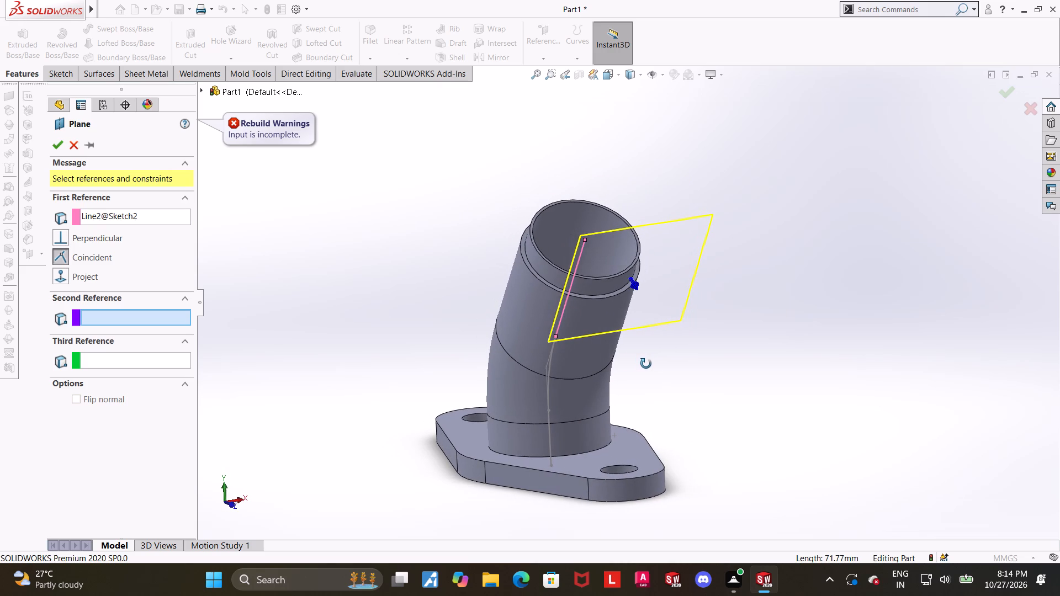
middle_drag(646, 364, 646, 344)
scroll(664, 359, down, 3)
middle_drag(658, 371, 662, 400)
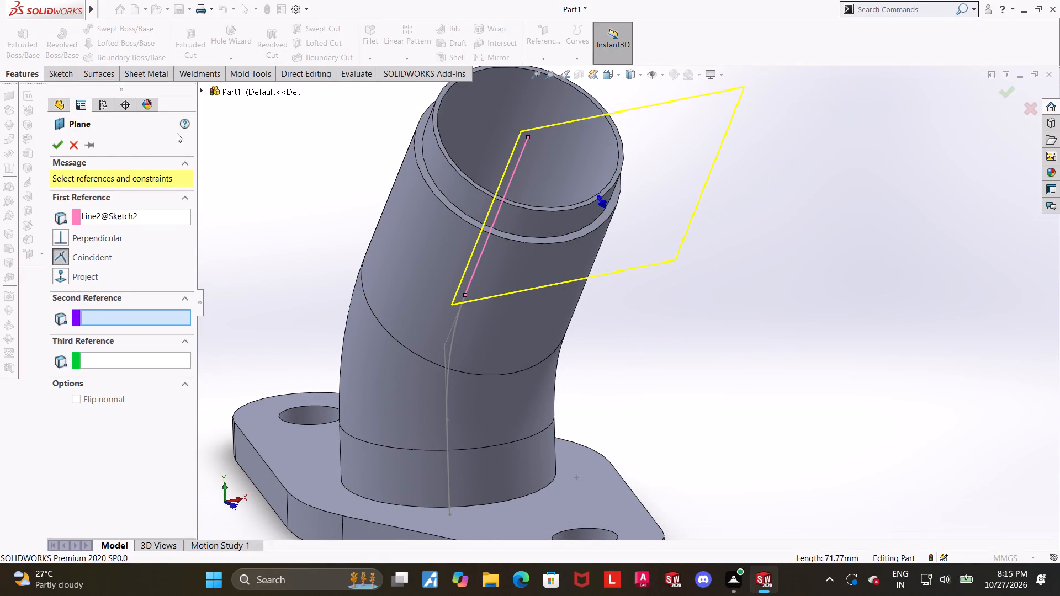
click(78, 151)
Create a reference plane at 56 degrees to the flange's top face, passing through the path's upper straight segment.
scroll(476, 311, up, 3)
click(546, 57)
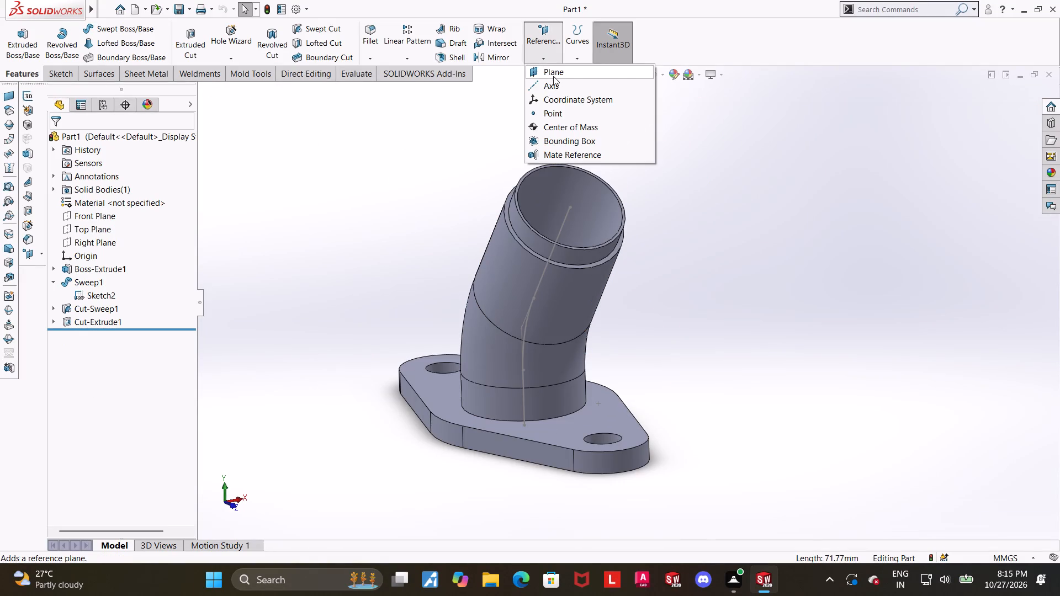
click(553, 77)
click(621, 412)
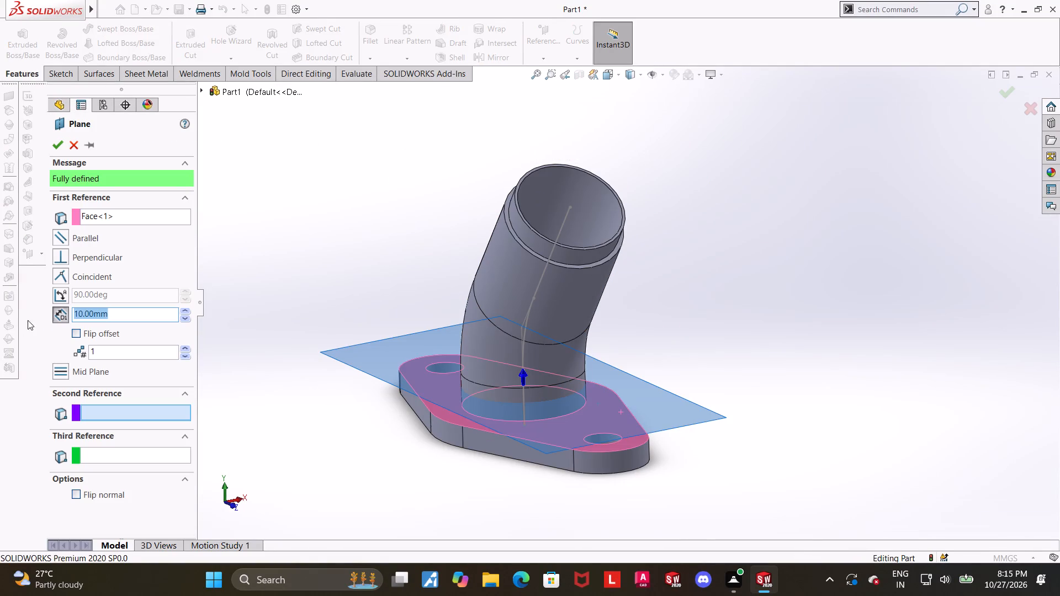
click(60, 301)
drag(136, 297, 30, 300)
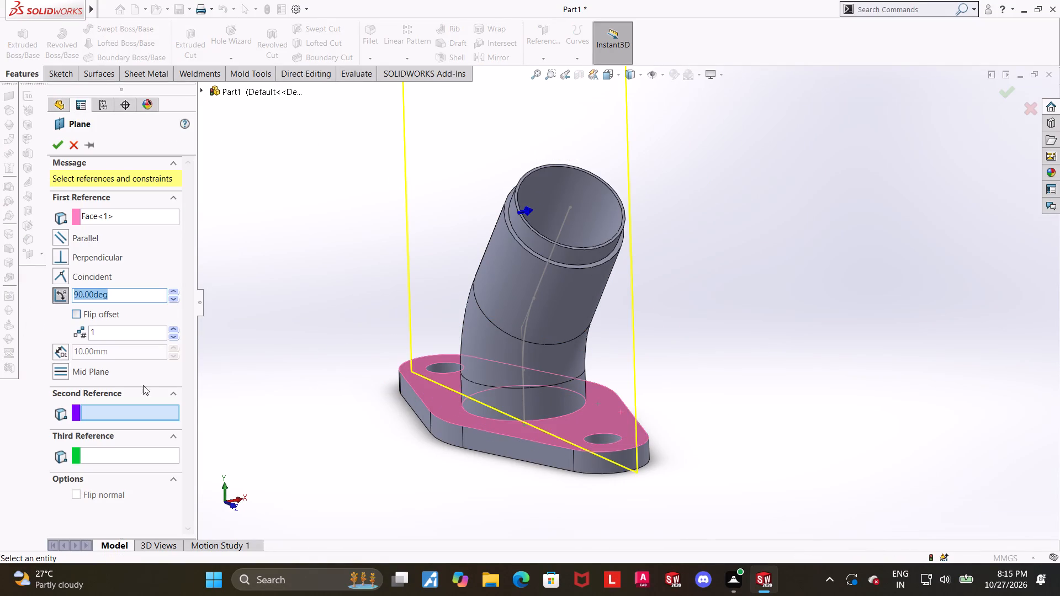
text(56)
key(Return)
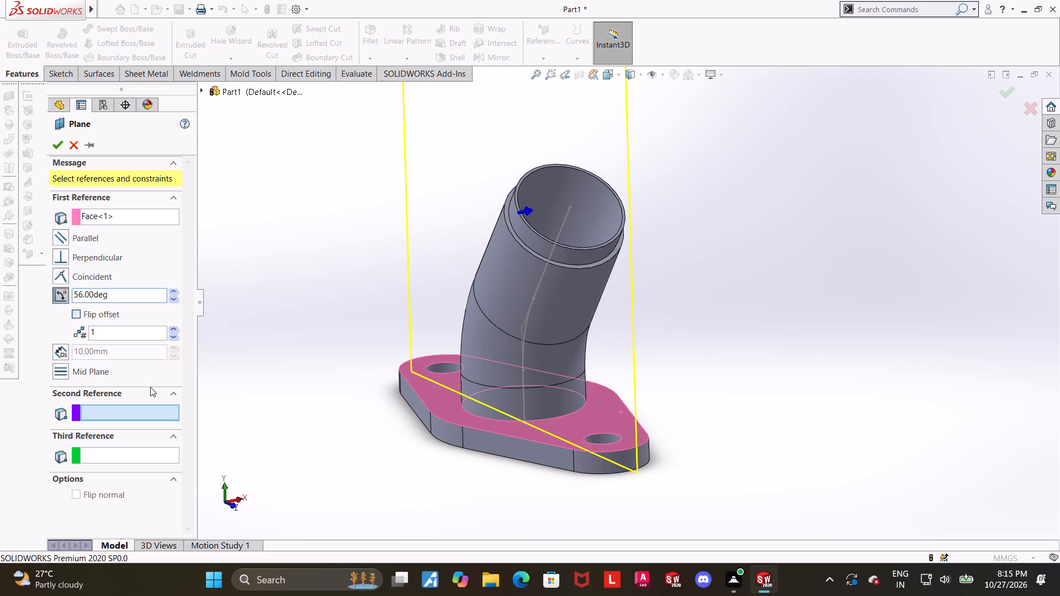
scroll(469, 413, up, 3)
middle_drag(754, 248, 771, 256)
scroll(670, 252, down, 3)
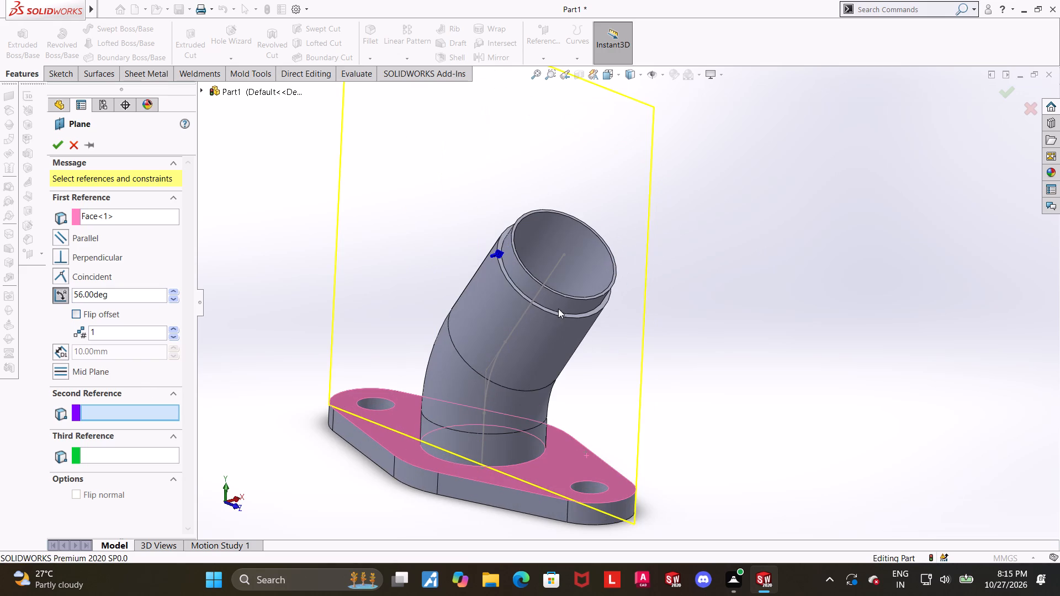
click(523, 315)
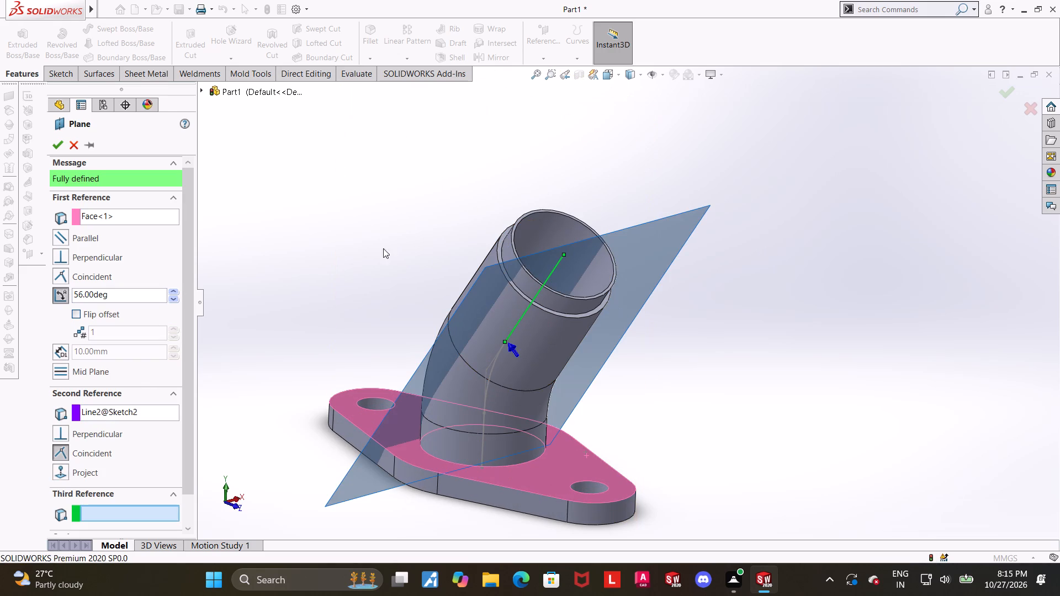
click(57, 148)
Examine from the left side and obliquely how the new angled plane lies relative to the pipe's upper segment.
click(771, 333)
middle_drag(722, 295, 772, 220)
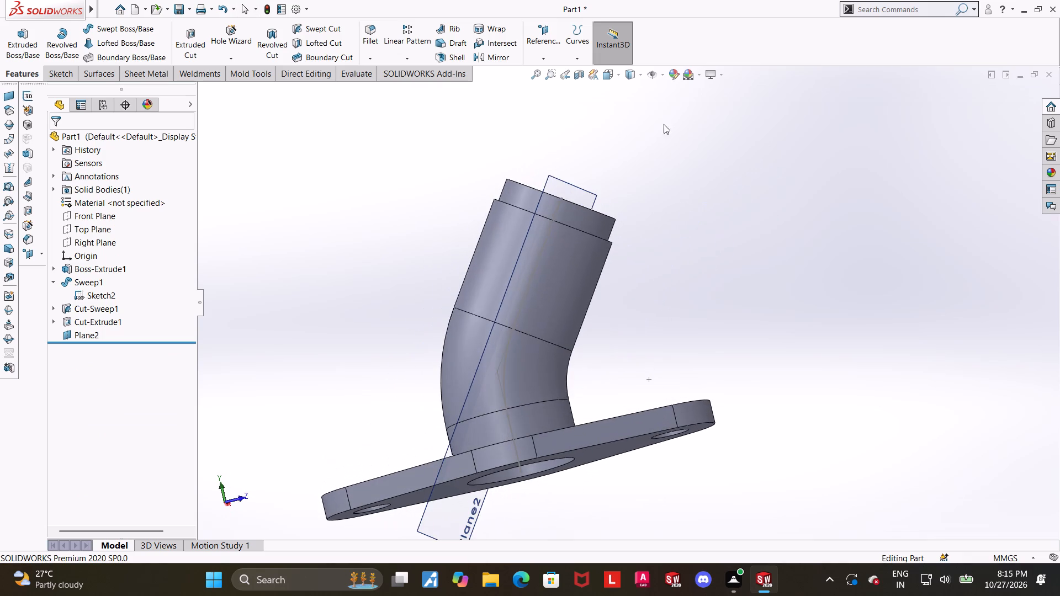
click(613, 76)
click(529, 343)
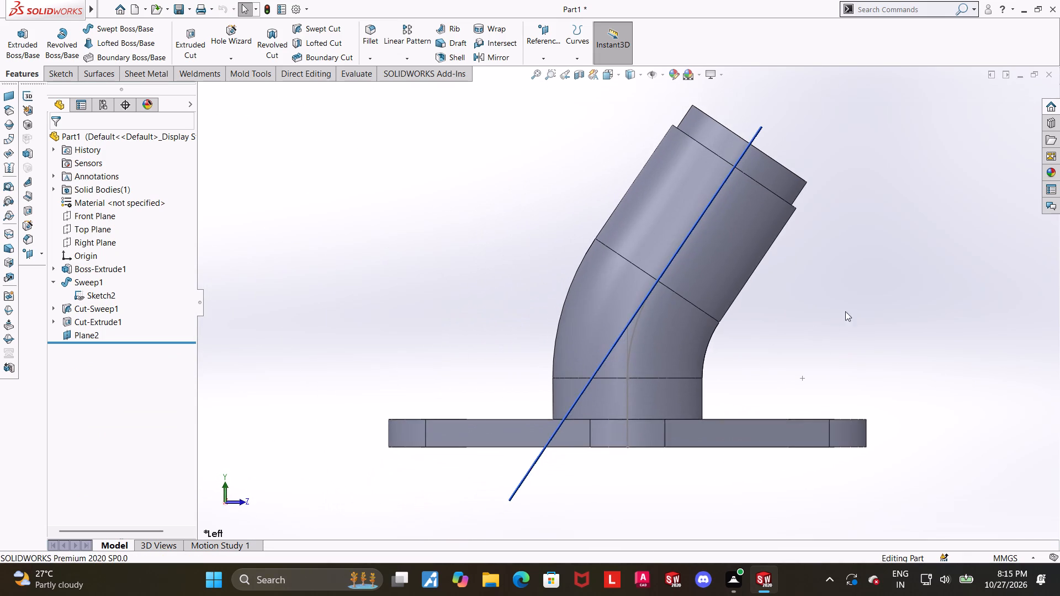
scroll(784, 218, down, 3)
click(862, 315)
scroll(873, 332, up, 4)
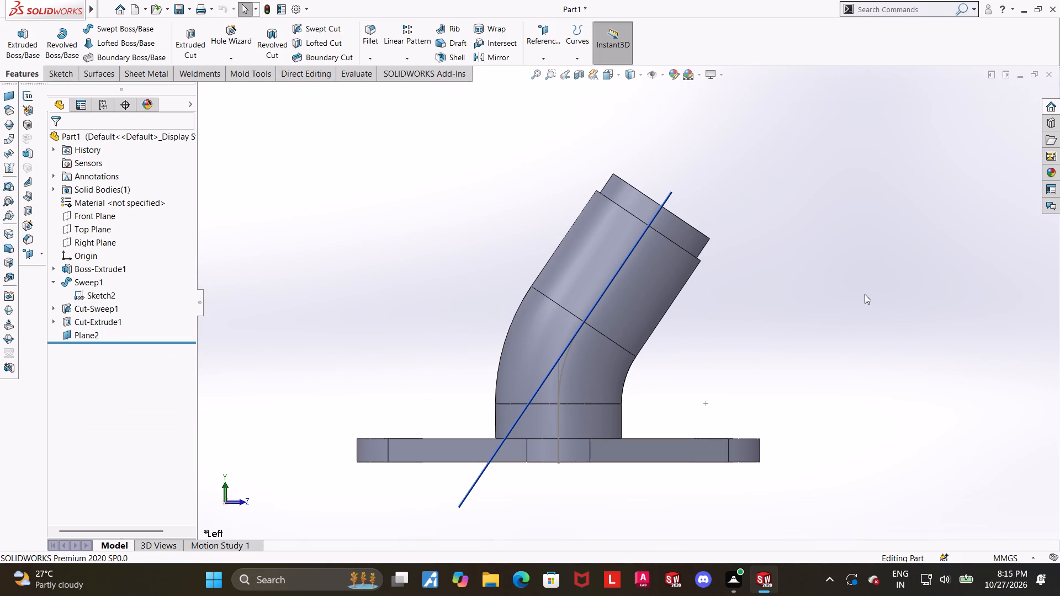
click(669, 198)
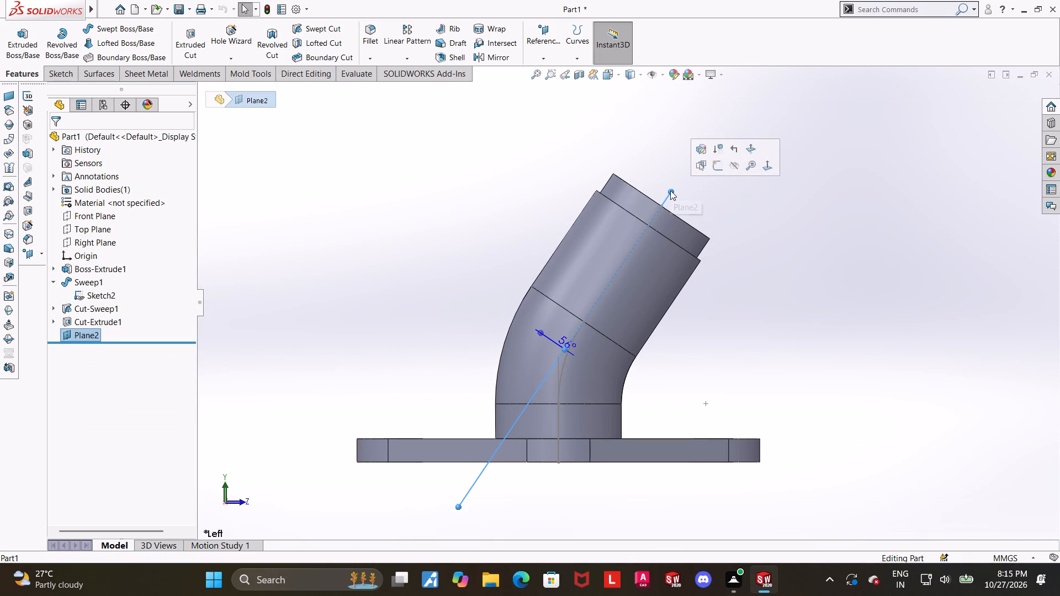
click(881, 326)
middle_drag(866, 331, 782, 335)
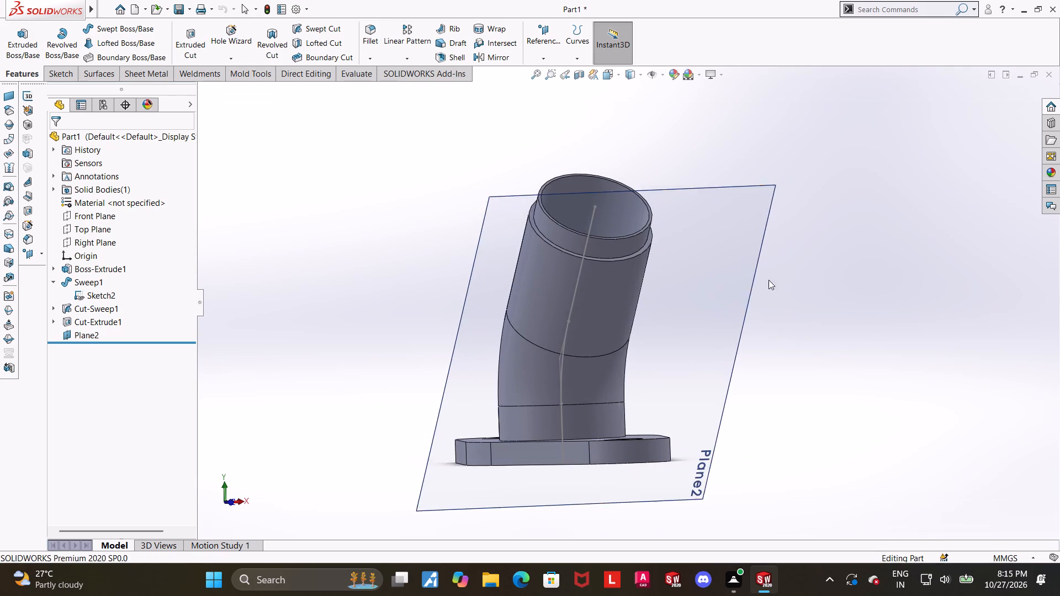
Extend the angled plane's upper edge well past the pipe's open end.
click(690, 237)
drag(635, 190, 624, 113)
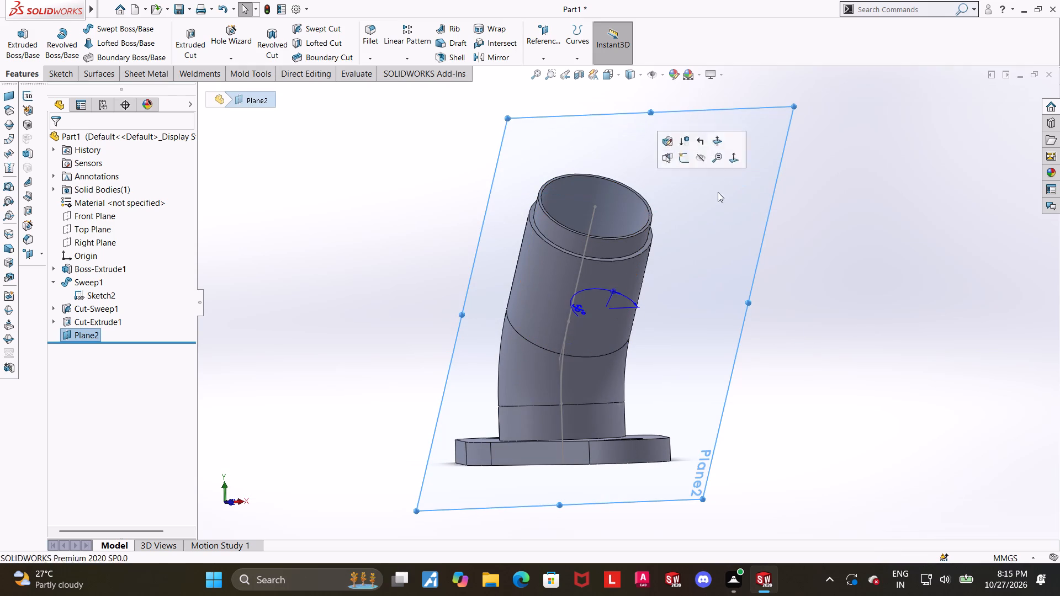
Open a new sketch on the angled plane running through the pipe's upper segment.
middle_drag(785, 355, 759, 361)
scroll(770, 378, up, 1)
click(790, 376)
scroll(786, 369, up, 1)
click(653, 284)
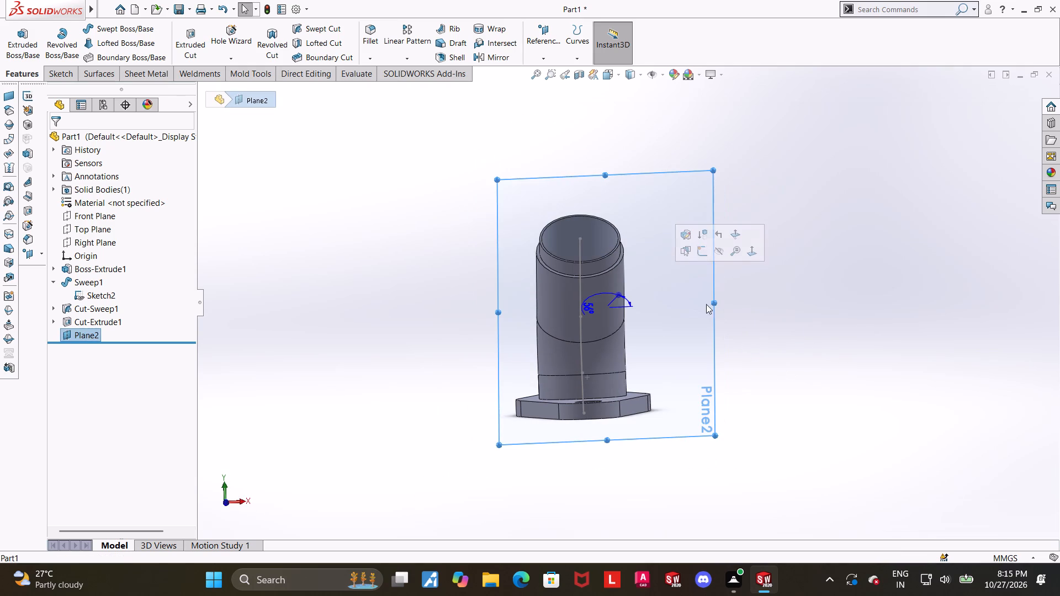
click(605, 74)
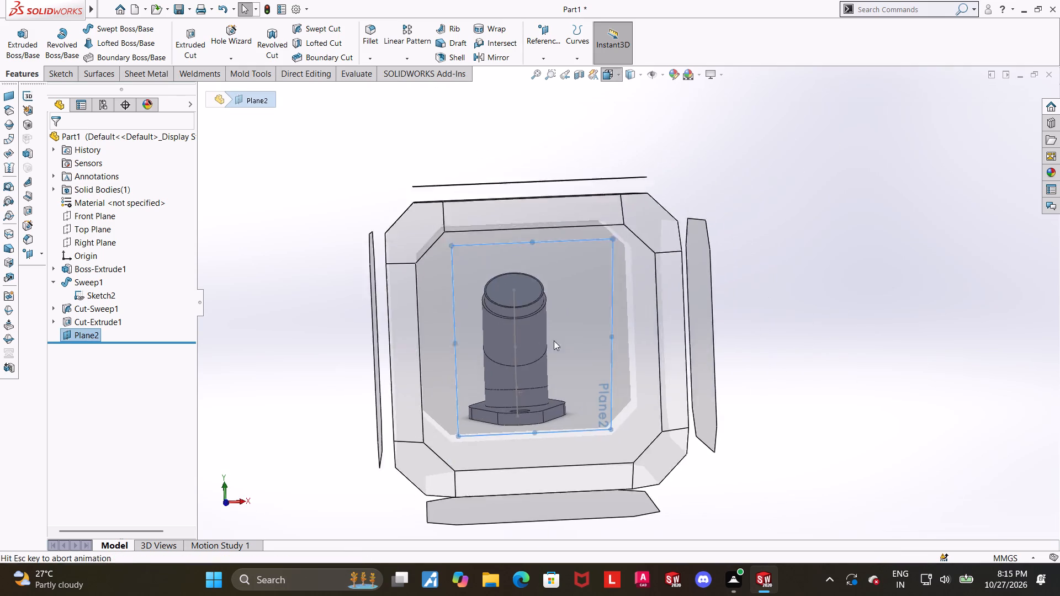
click(518, 358)
key(Escape)
click(712, 264)
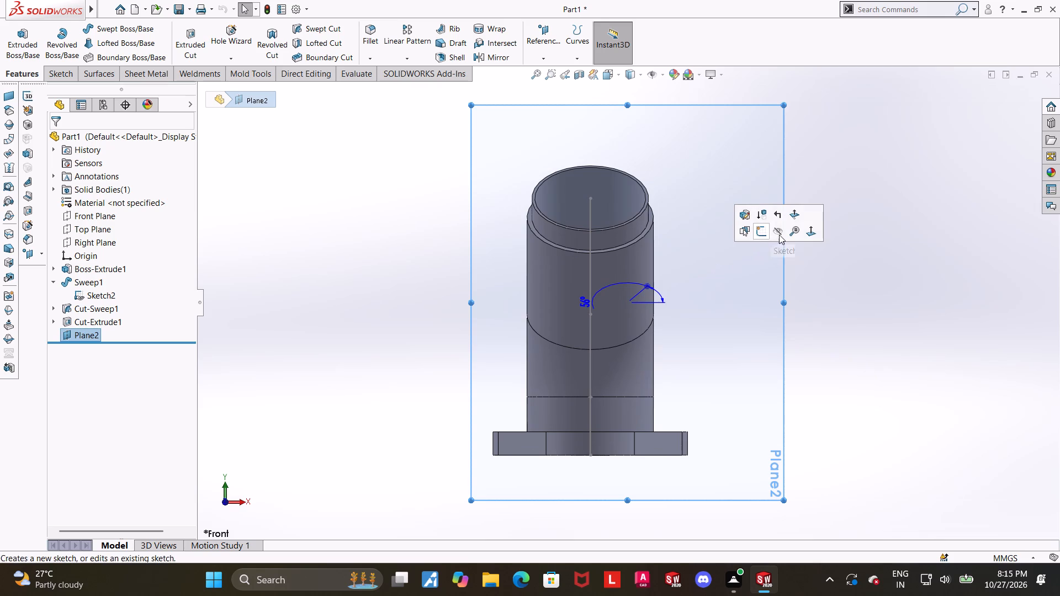
click(811, 232)
scroll(853, 339, up, 2)
middle_drag(881, 384, 730, 255)
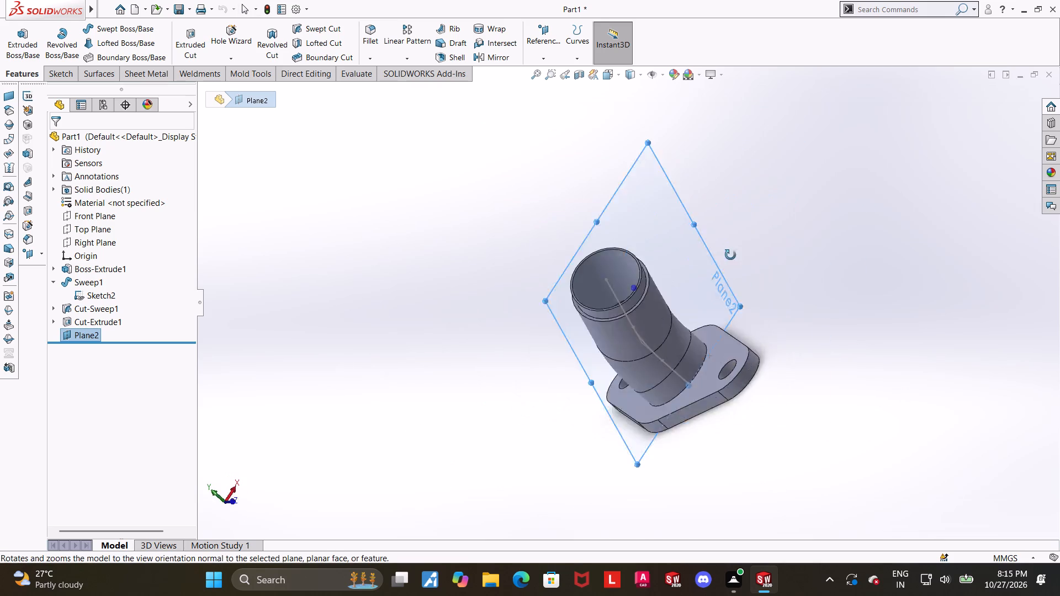
middle_drag(730, 255, 701, 232)
click(651, 220)
click(702, 190)
middle_drag(797, 267, 783, 267)
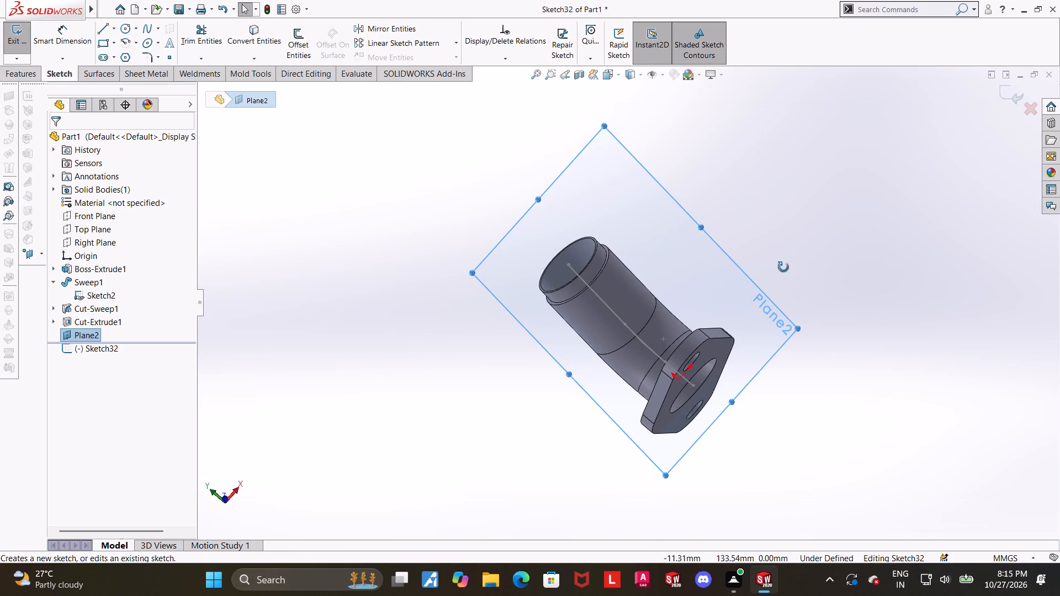
middle_drag(783, 267, 808, 382)
click(728, 311)
key(Escape)
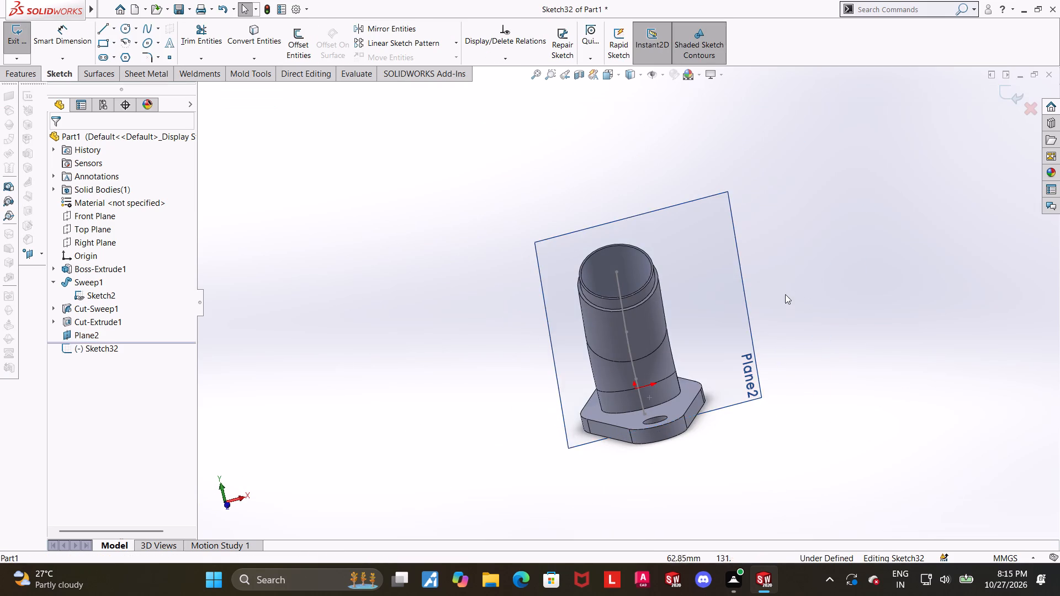
From the front view, sketch a line from the path's upper straight segment sloping down to the right beyond the plane's edge.
middle_drag(773, 298, 786, 244)
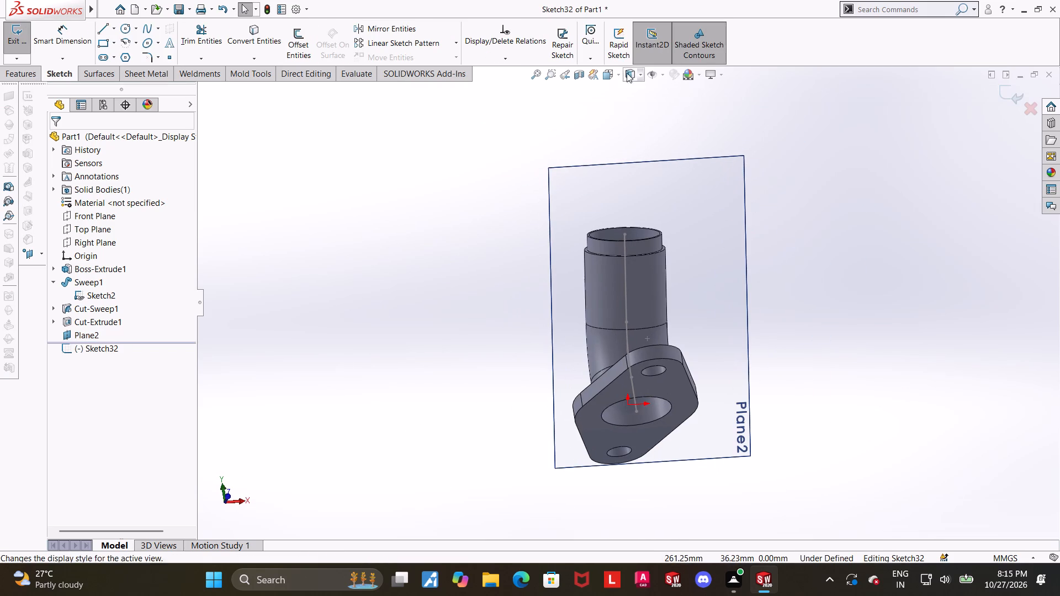
click(605, 72)
click(553, 324)
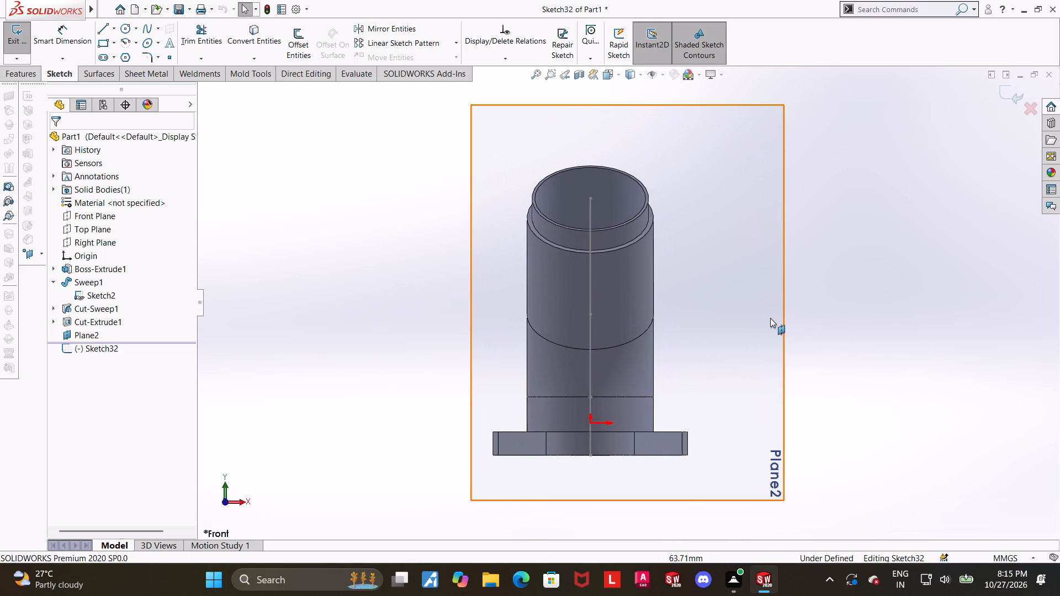
click(103, 22)
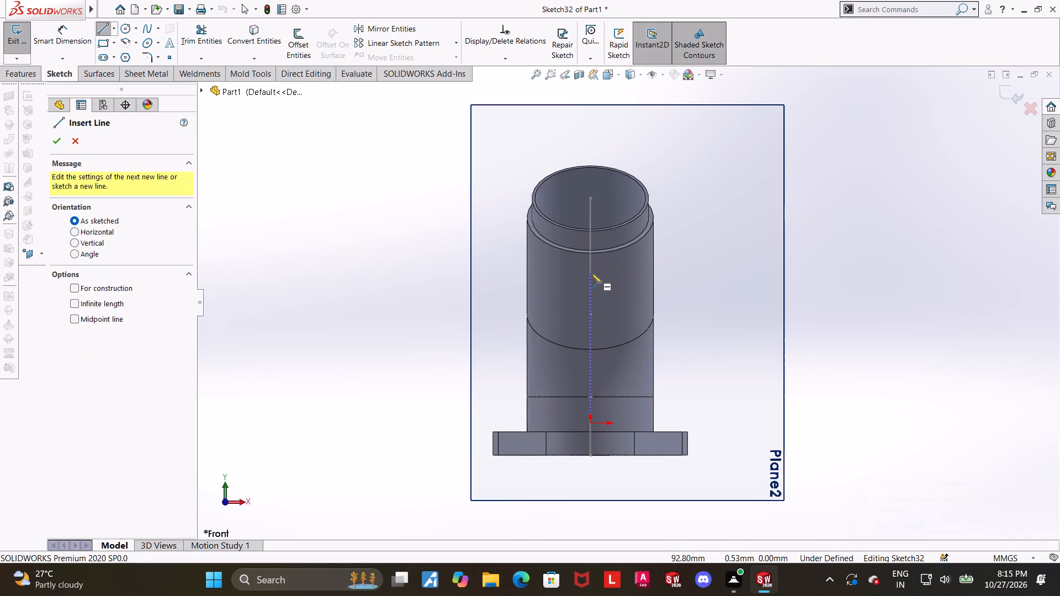
click(592, 274)
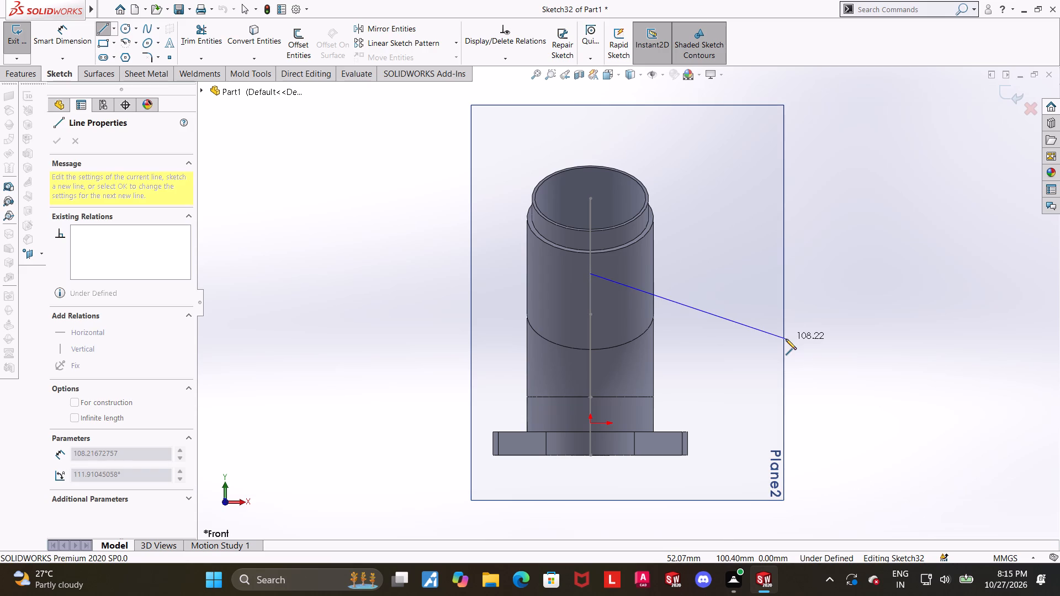
click(905, 349)
key(Escape)
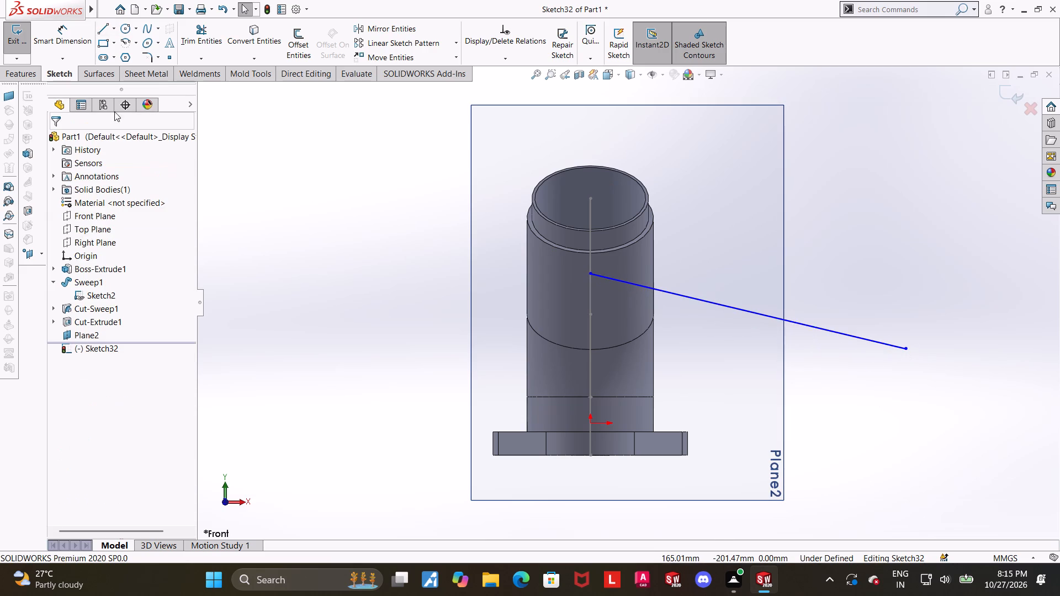
Dimension the angle between the path's lower vertical segment and the sloping line at 72 degrees.
click(70, 35)
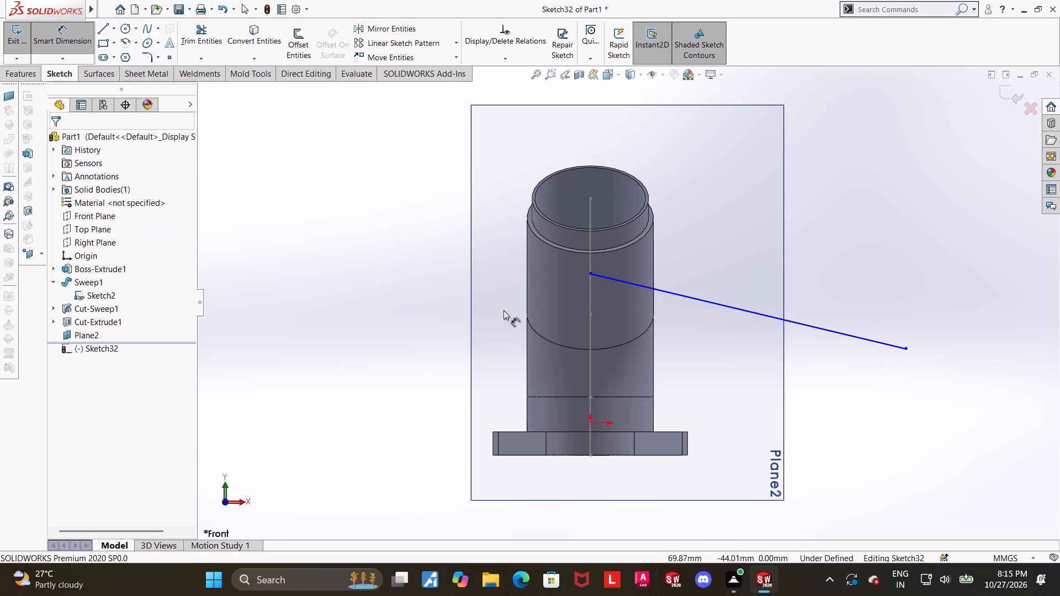
click(589, 405)
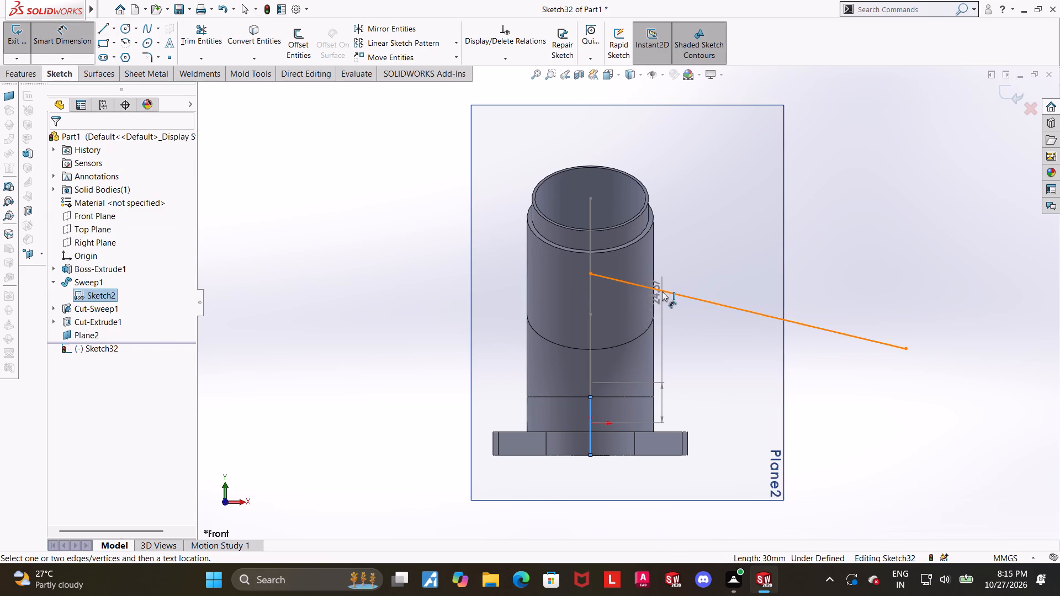
click(662, 291)
click(633, 328)
text(72)
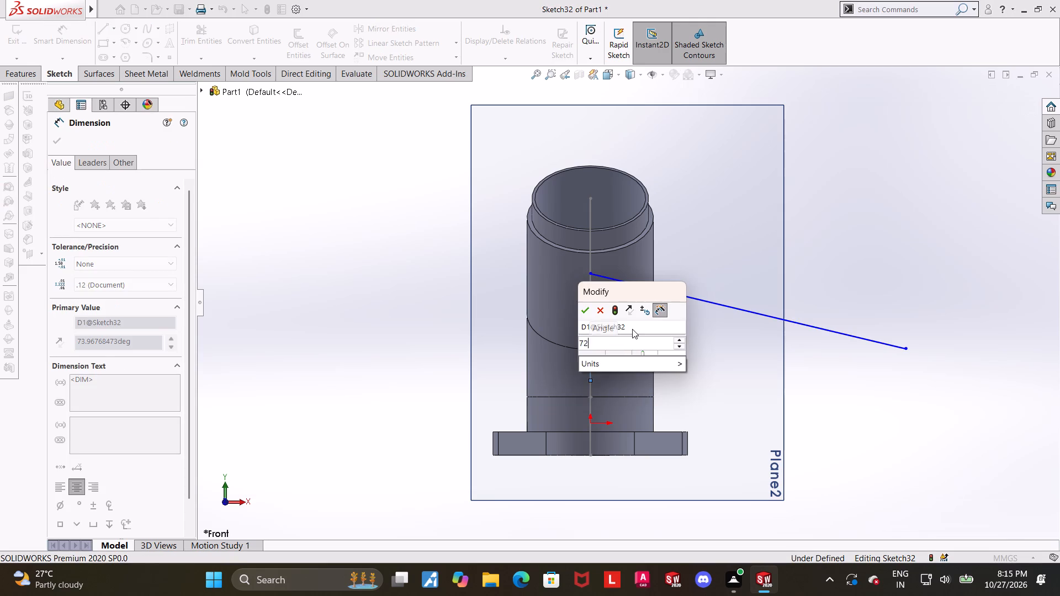
key(Return)
key(Escape)
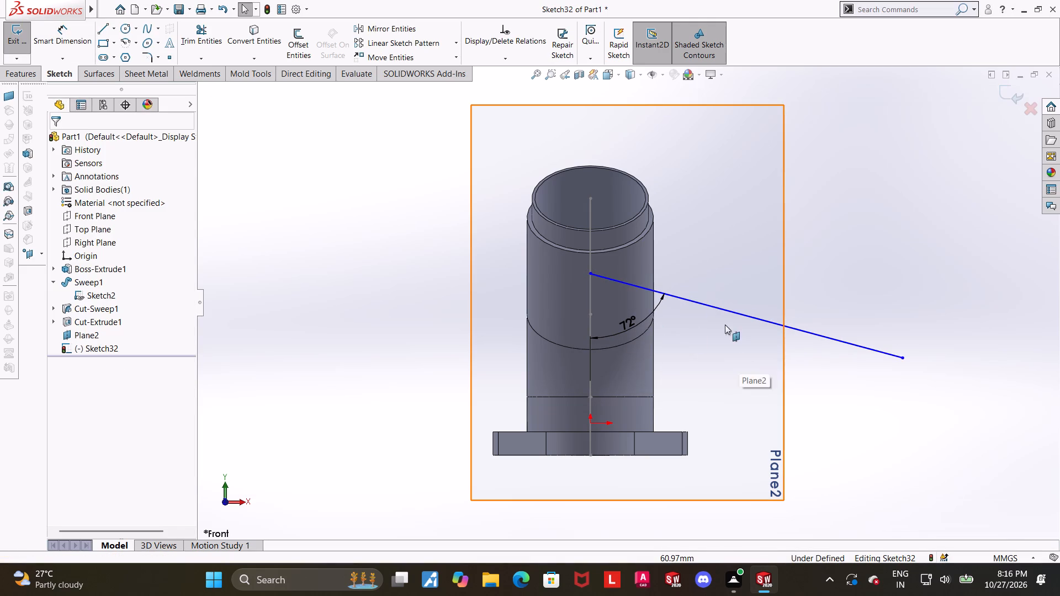
Dimension the sloping line's free end 200 mm from the path's upper straight segment.
click(62, 30)
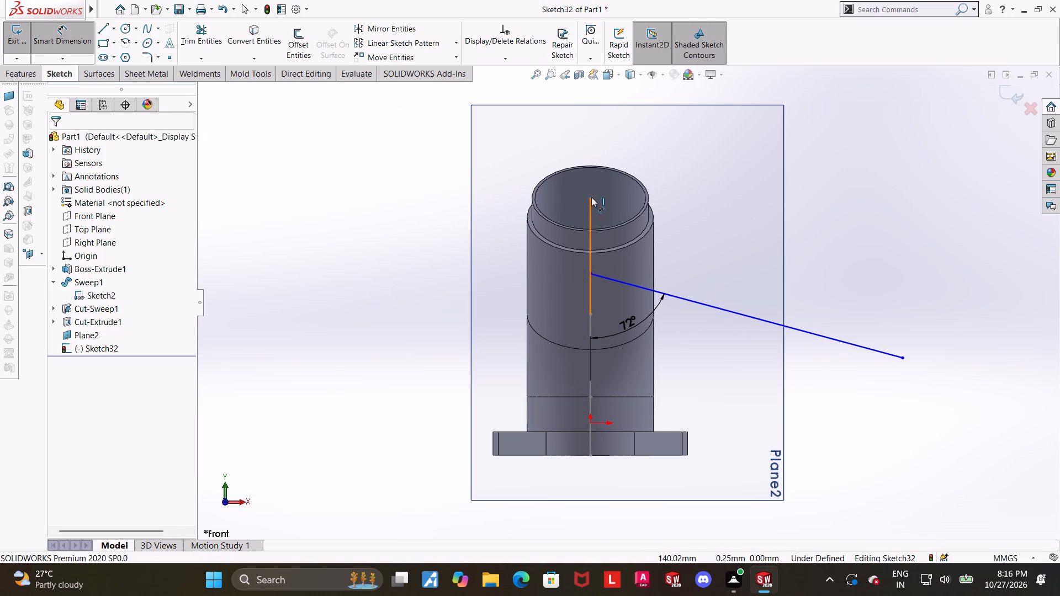
click(591, 198)
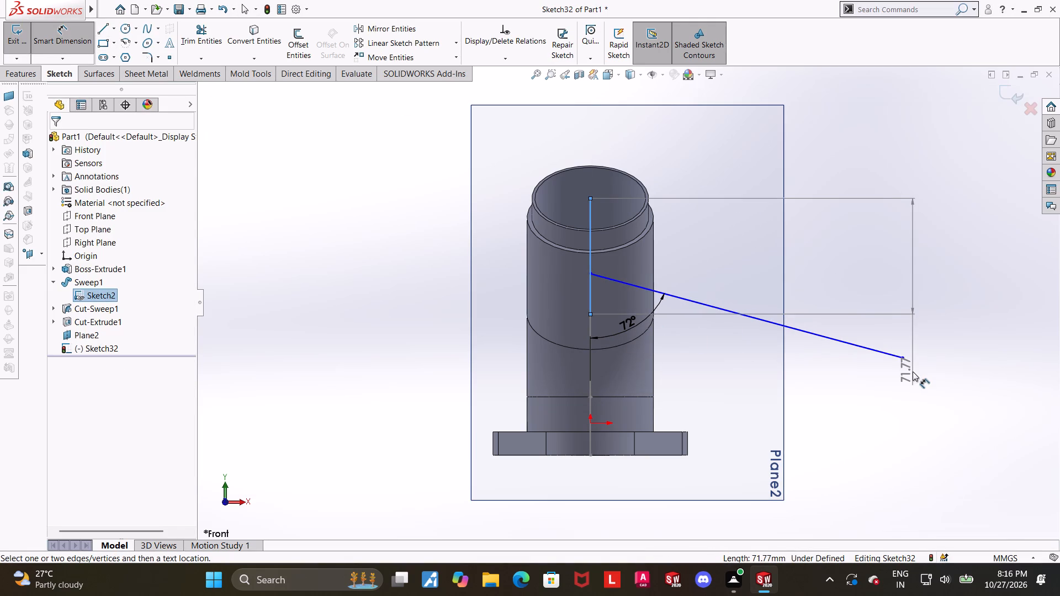
click(905, 360)
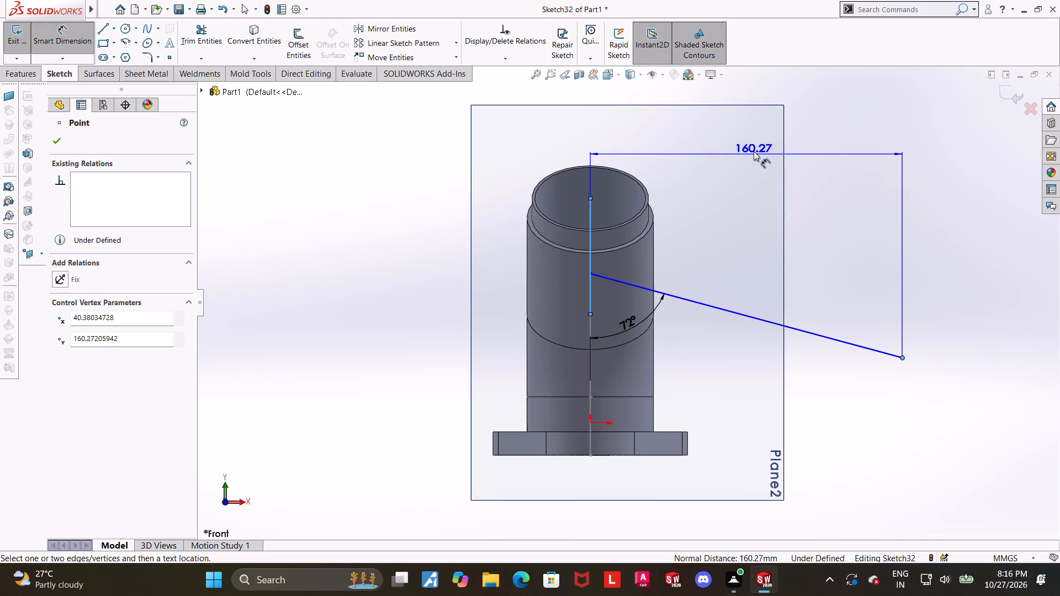
click(754, 151)
text(200)
key(Return)
key(Escape)
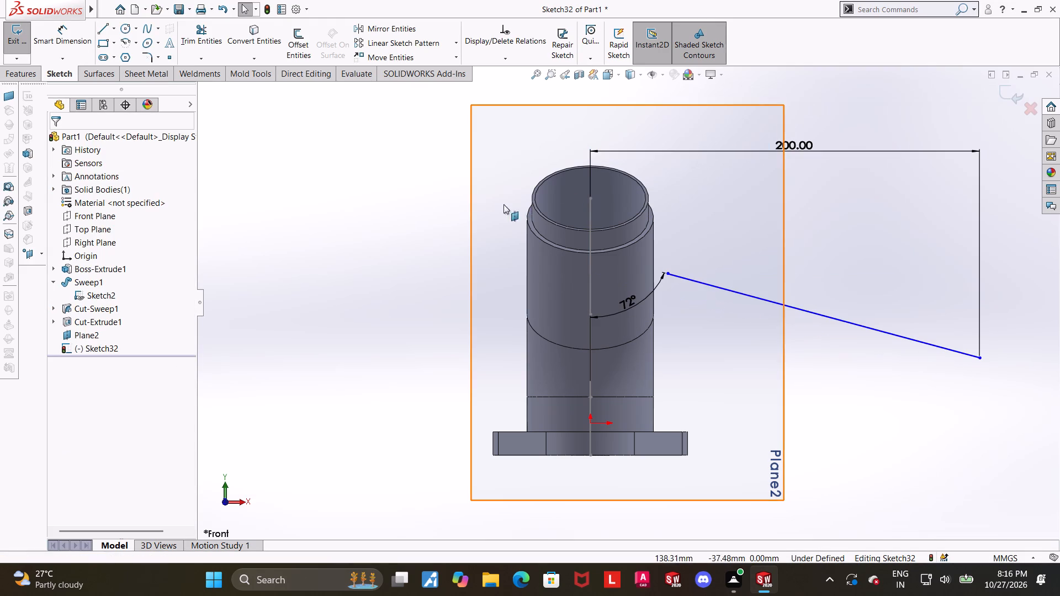
Make the sloping line's start point coincident with the path's upper straight segment.
click(669, 272)
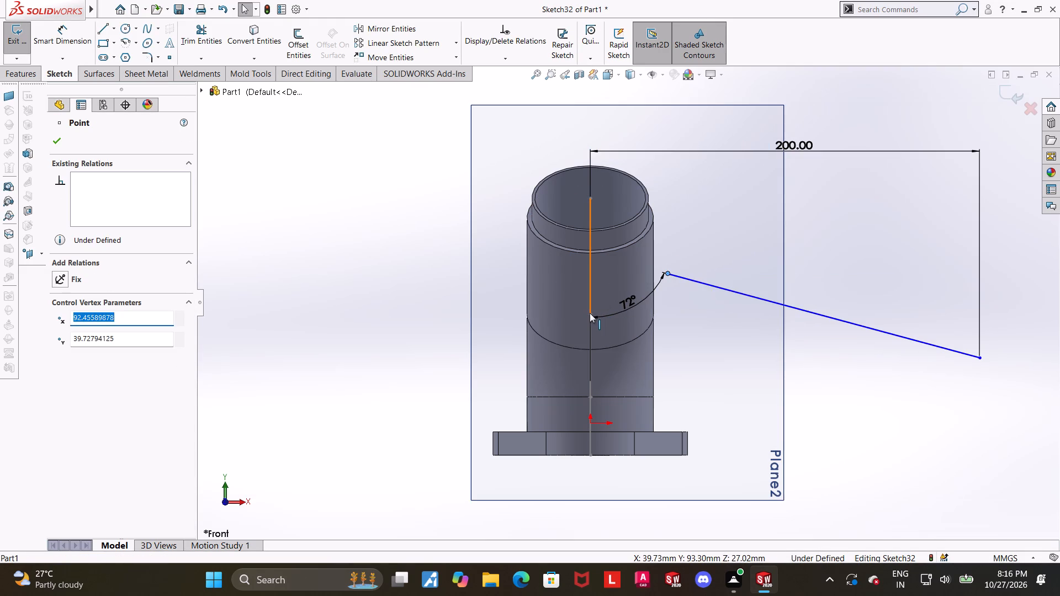
ctrl+click(590, 313)
click(62, 350)
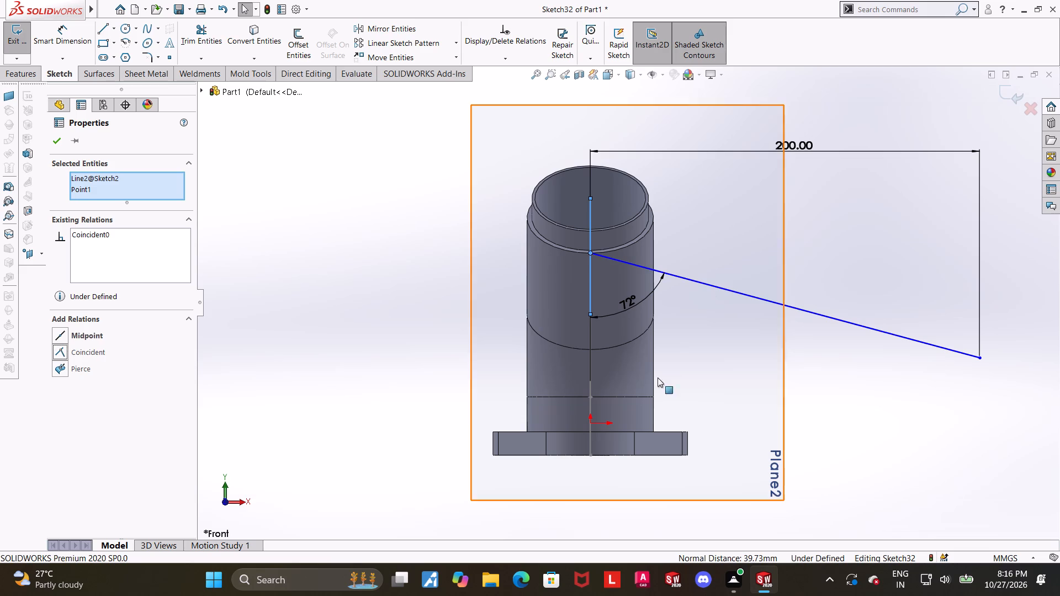
click(972, 394)
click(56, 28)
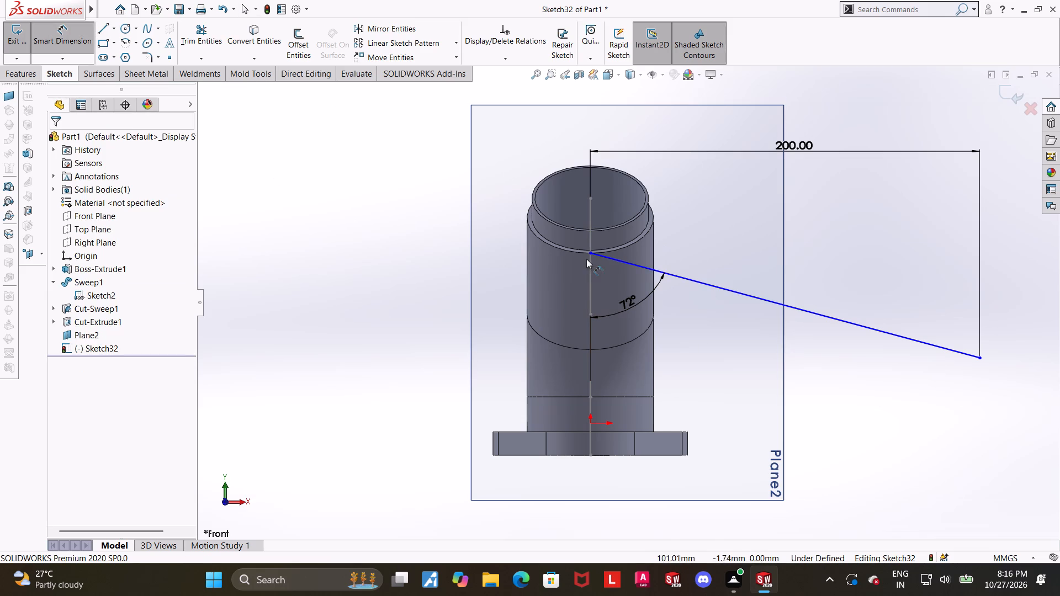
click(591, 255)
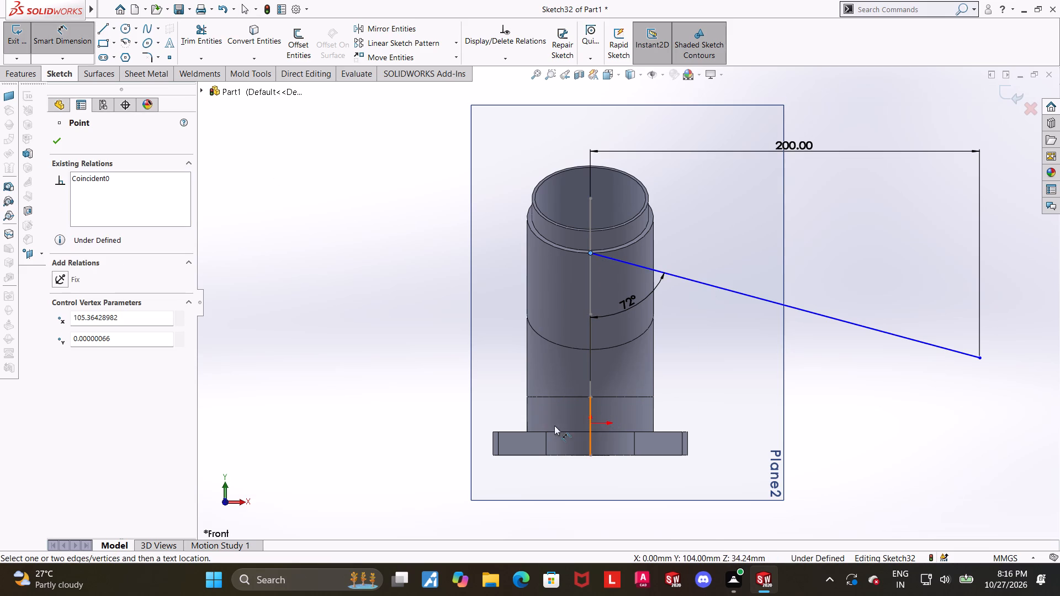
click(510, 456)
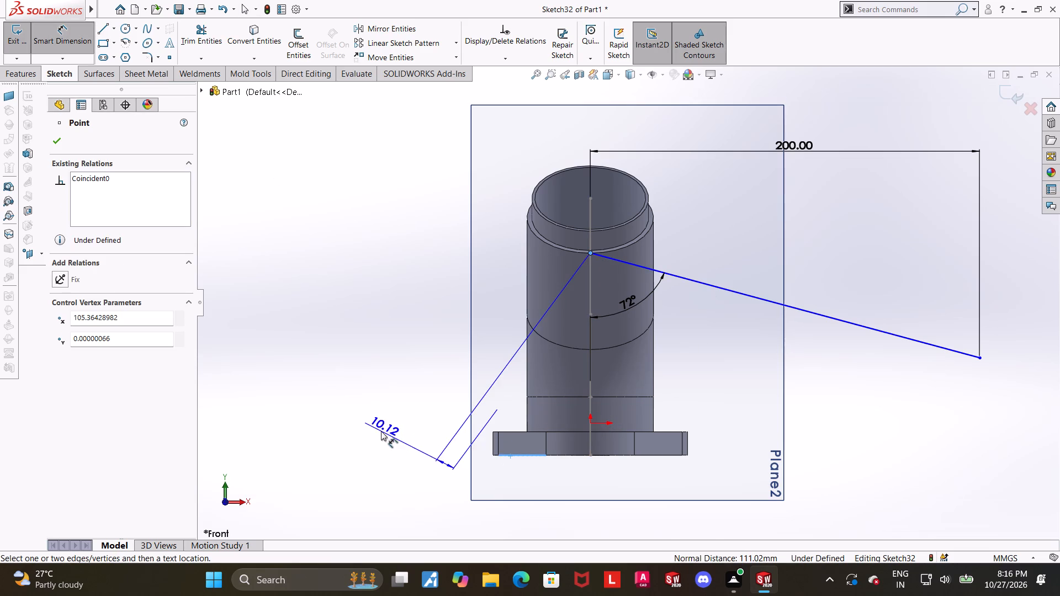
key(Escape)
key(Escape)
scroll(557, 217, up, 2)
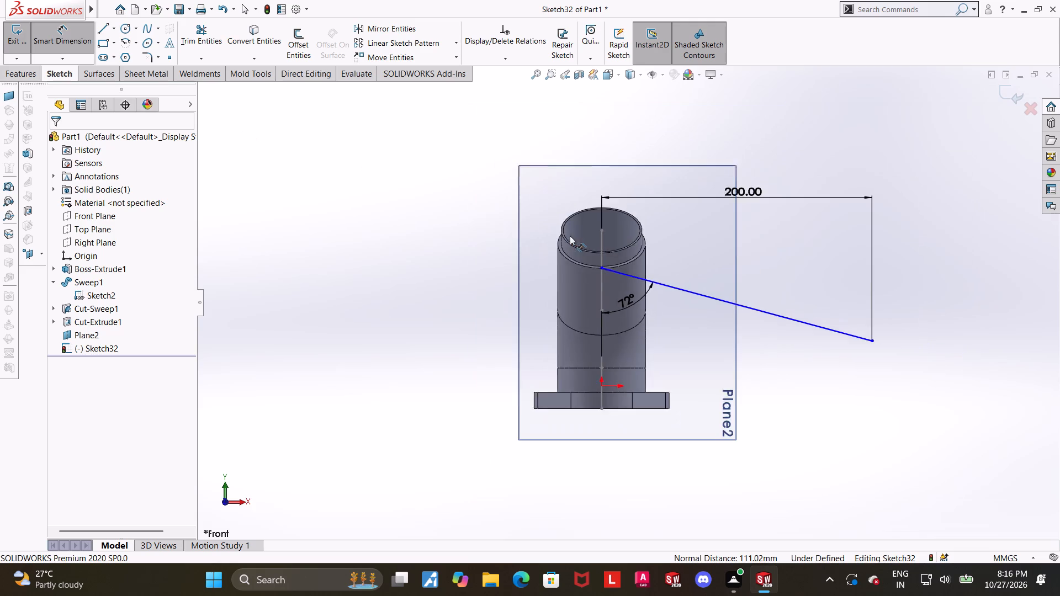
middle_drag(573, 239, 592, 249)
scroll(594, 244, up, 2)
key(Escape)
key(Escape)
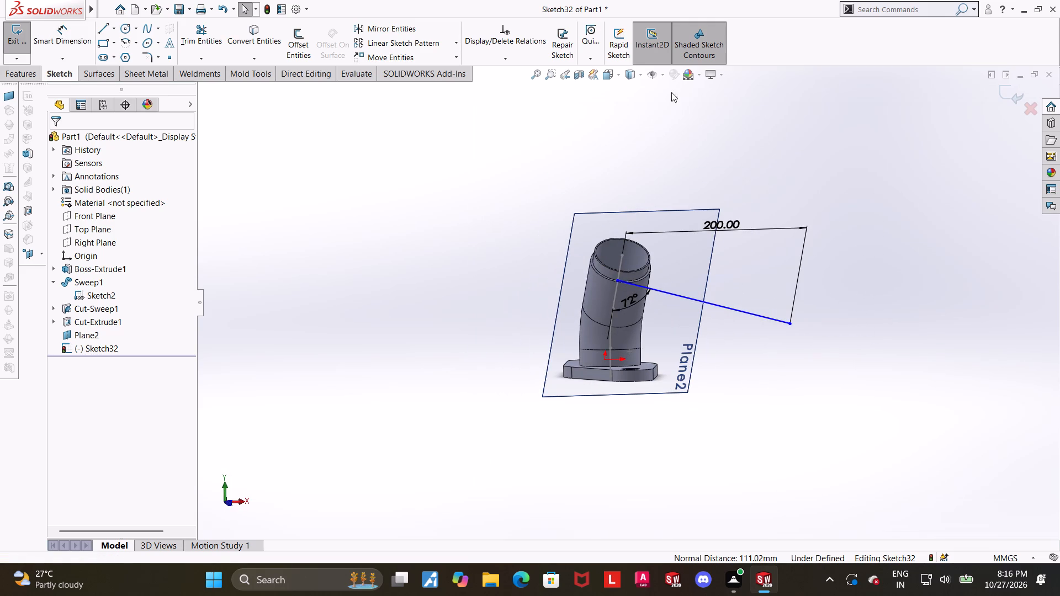
From the front view, dimension the sloping line's start point at 90 mm along the plane from the origin.
click(613, 76)
click(495, 358)
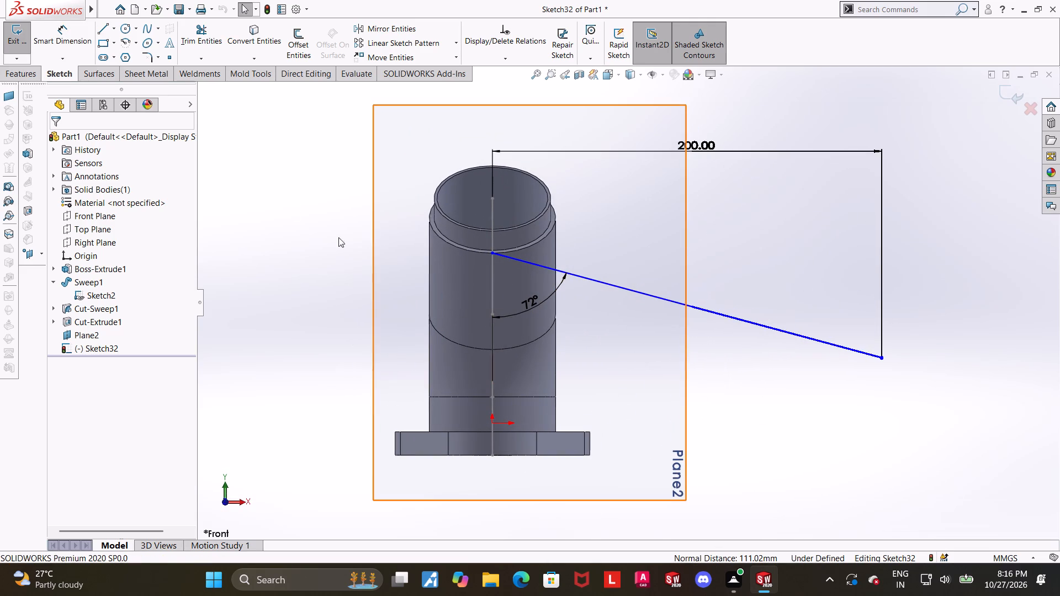
click(83, 44)
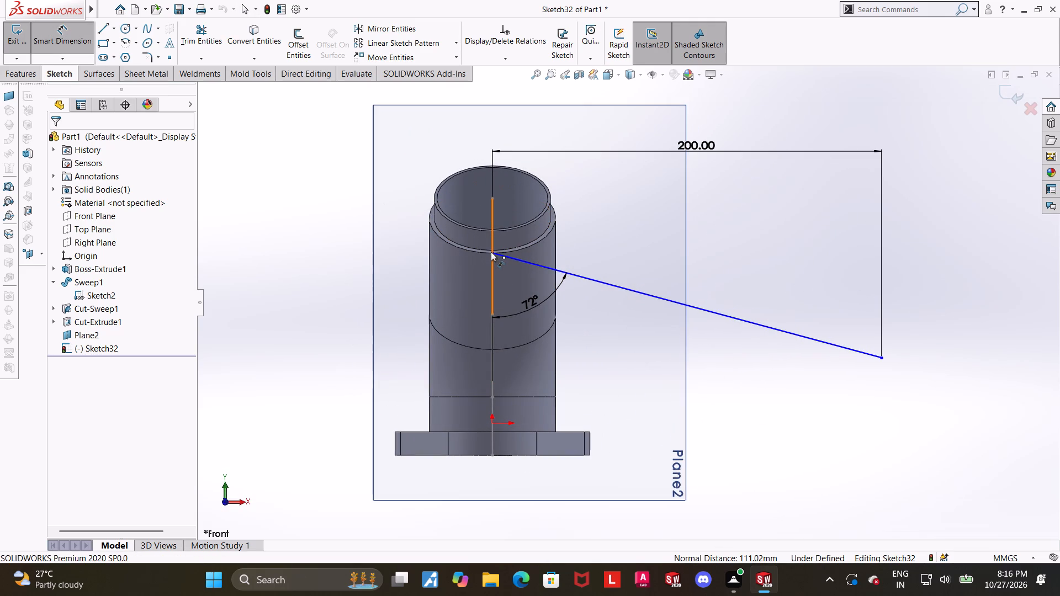
click(492, 253)
click(492, 456)
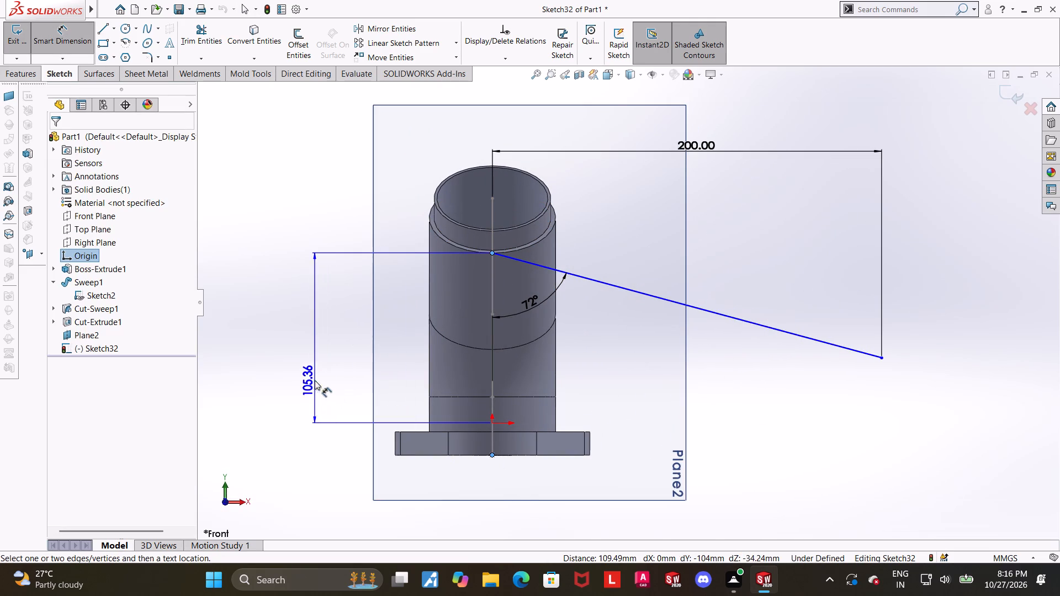
click(298, 379)
text(90)
key(Return)
key(Escape)
Examine from oblique views how the dimensioned sloping line lies relative to the pipe and flange.
scroll(818, 431, up, 2)
middle_drag(745, 418, 796, 434)
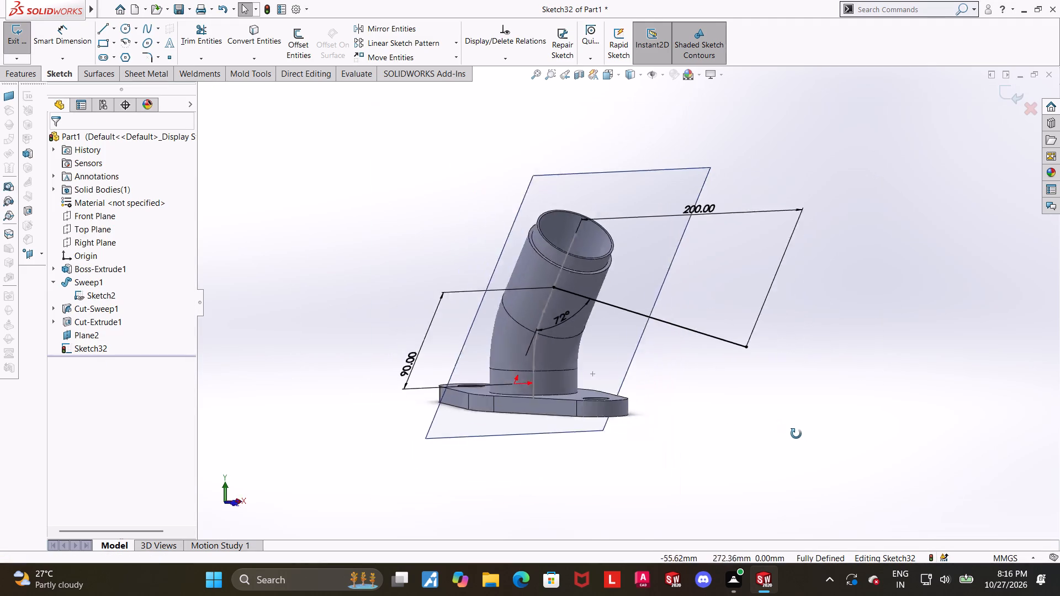
middle_drag(796, 434, 764, 379)
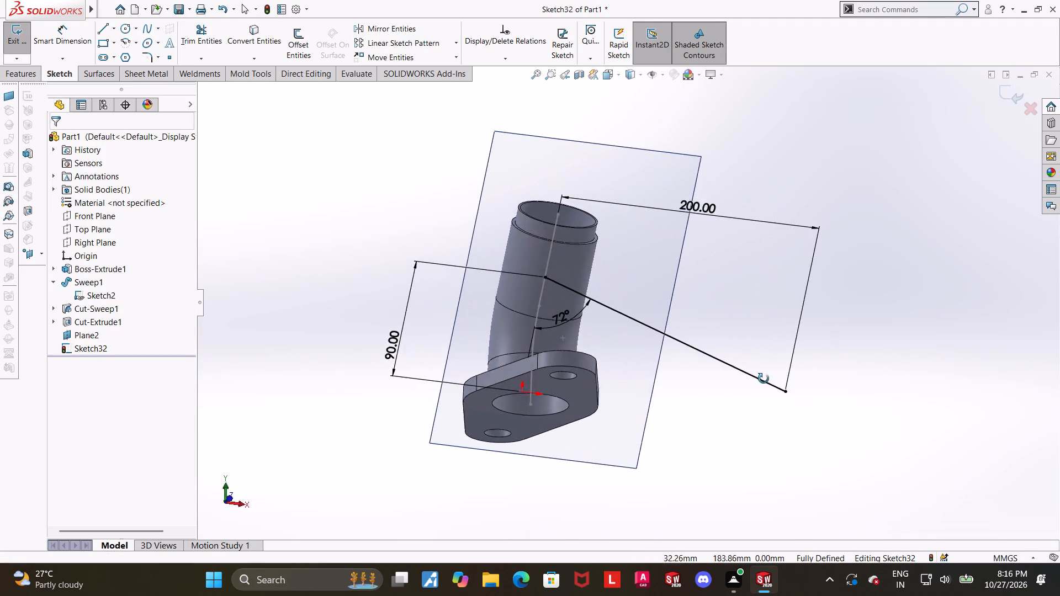
middle_drag(764, 379, 792, 451)
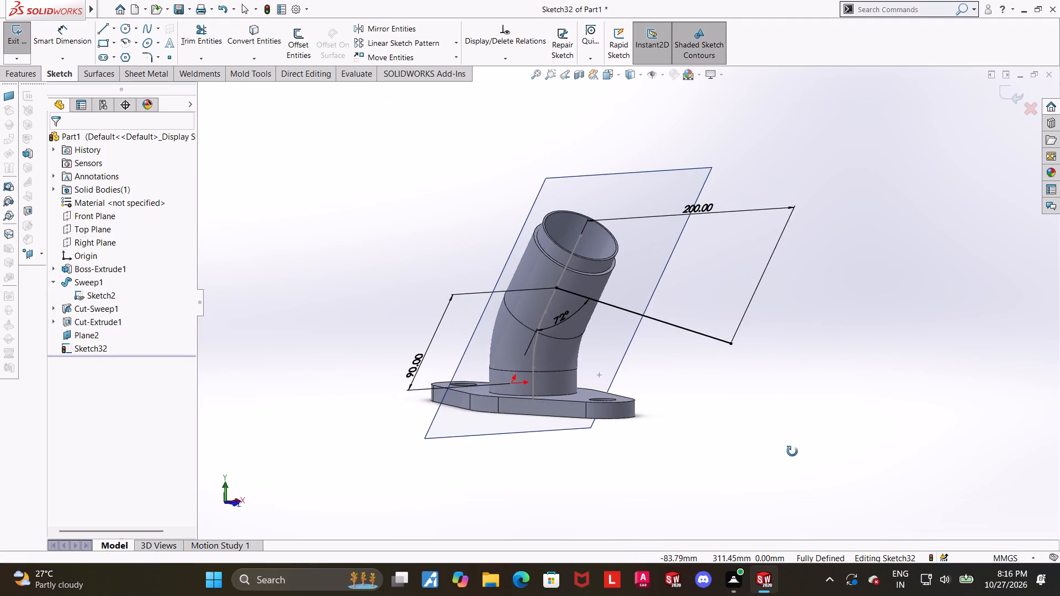
middle_drag(792, 451, 786, 446)
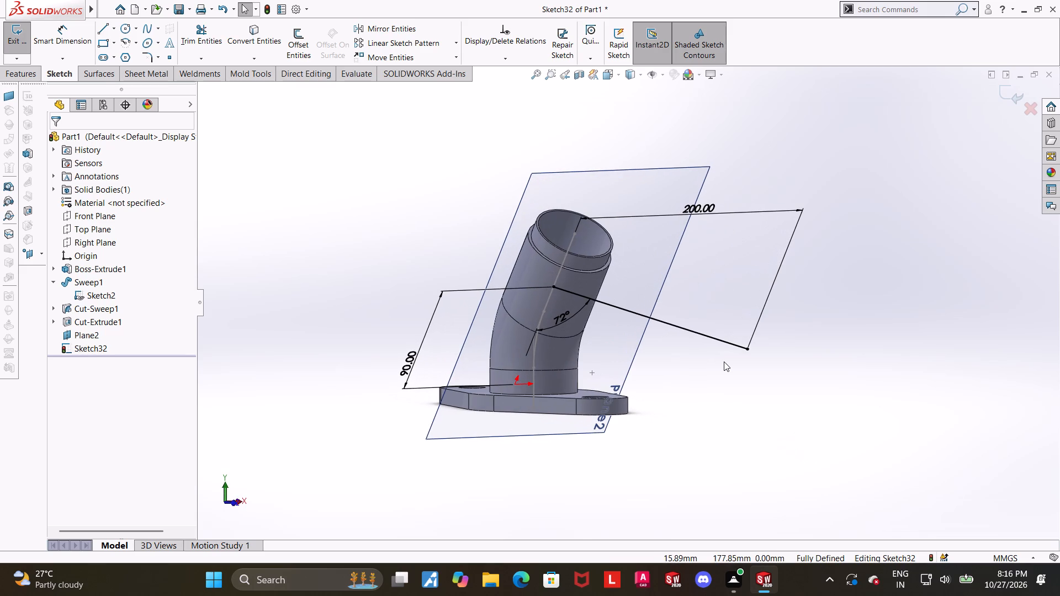
scroll(724, 361, up, 2)
middle_drag(630, 328, 586, 333)
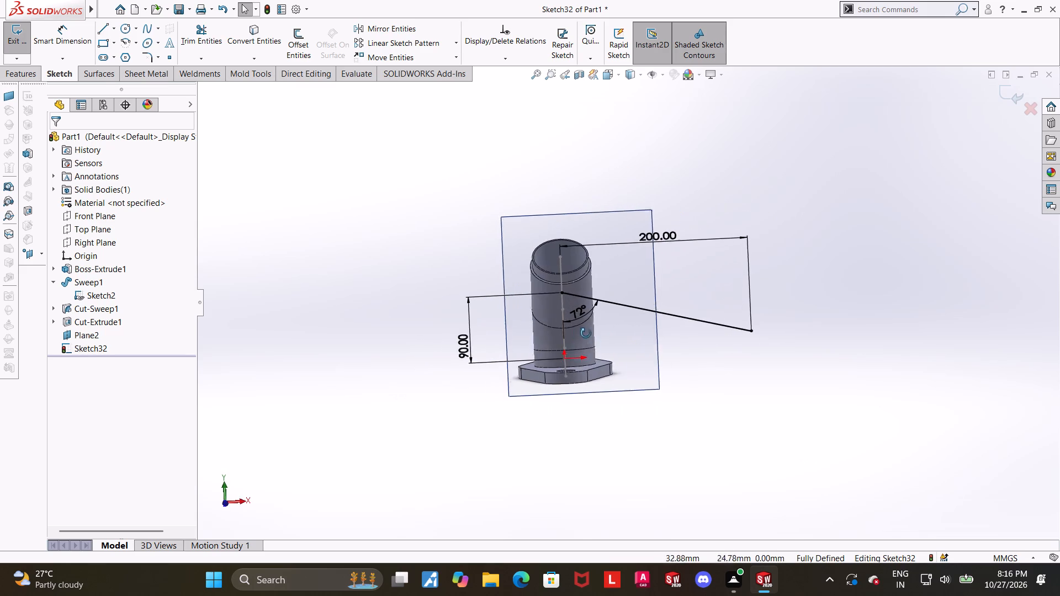
middle_drag(586, 333, 585, 333)
From the front view, delete the 90 mm dimension locating the sloping line's start point.
click(609, 78)
click(486, 379)
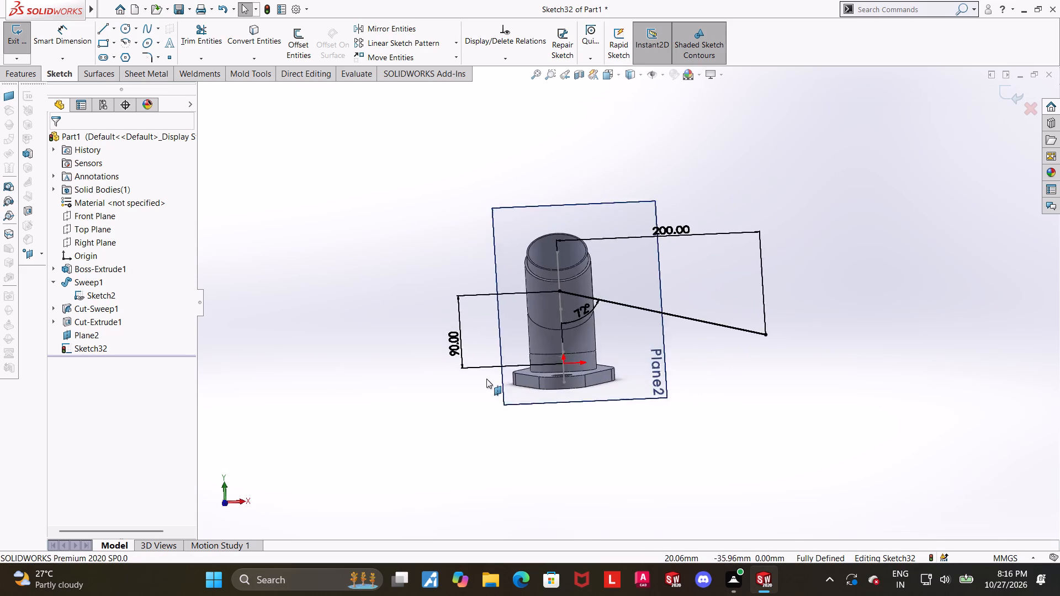
right_click(373, 370)
click(404, 431)
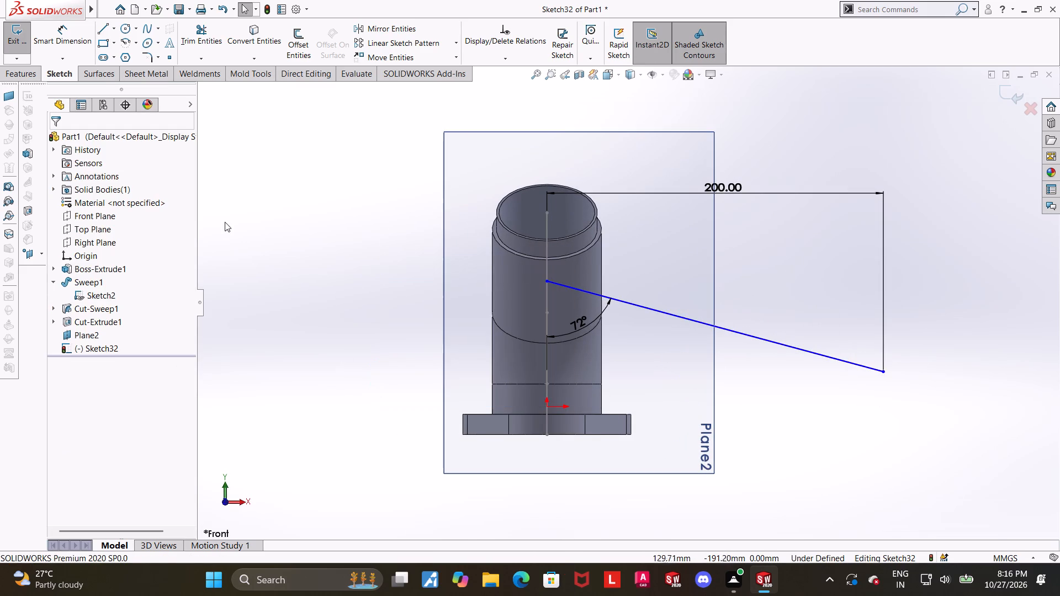
key(Escape)
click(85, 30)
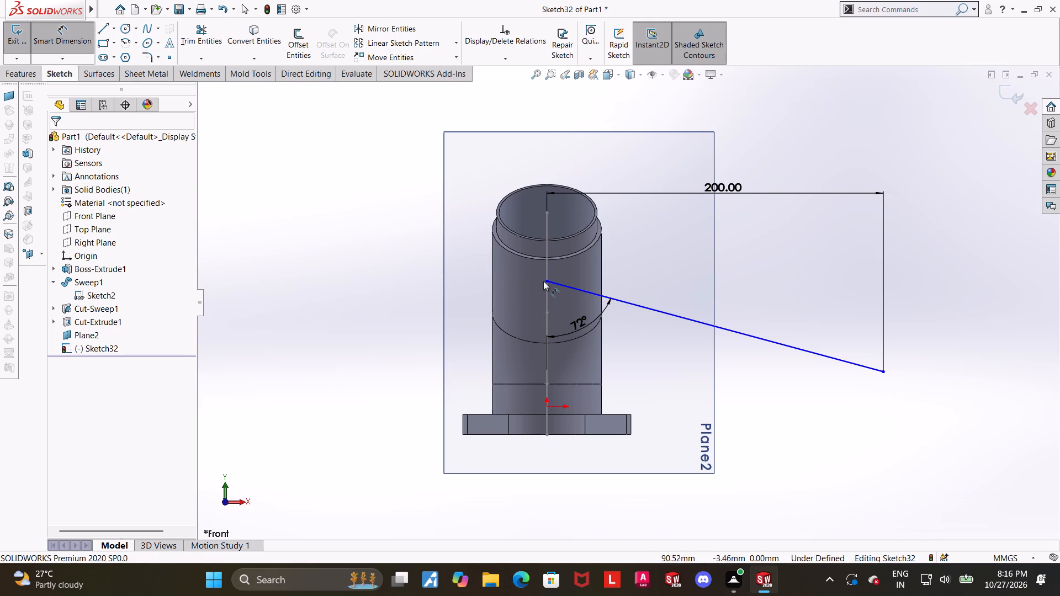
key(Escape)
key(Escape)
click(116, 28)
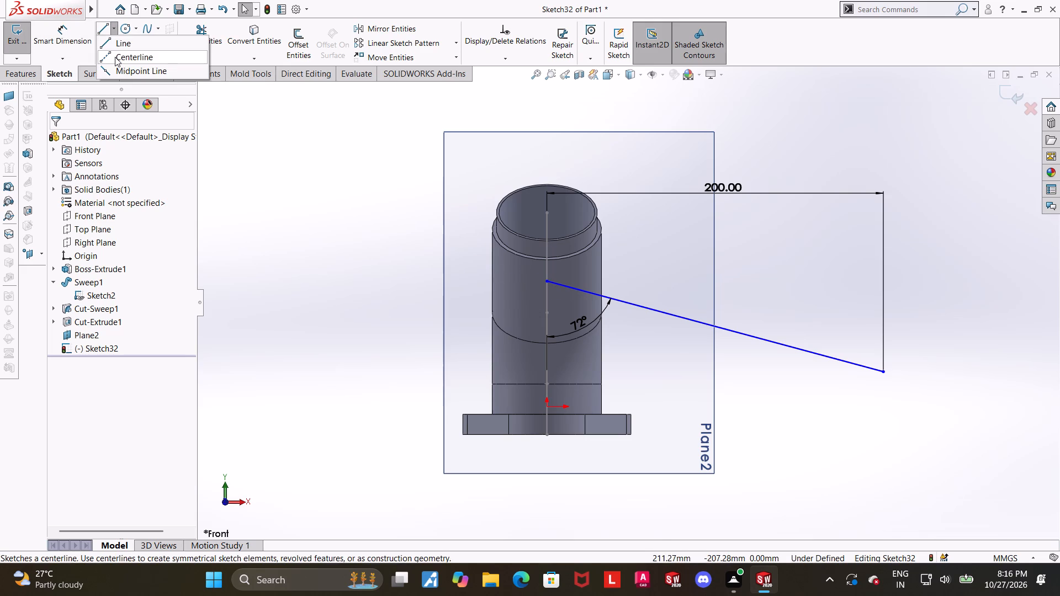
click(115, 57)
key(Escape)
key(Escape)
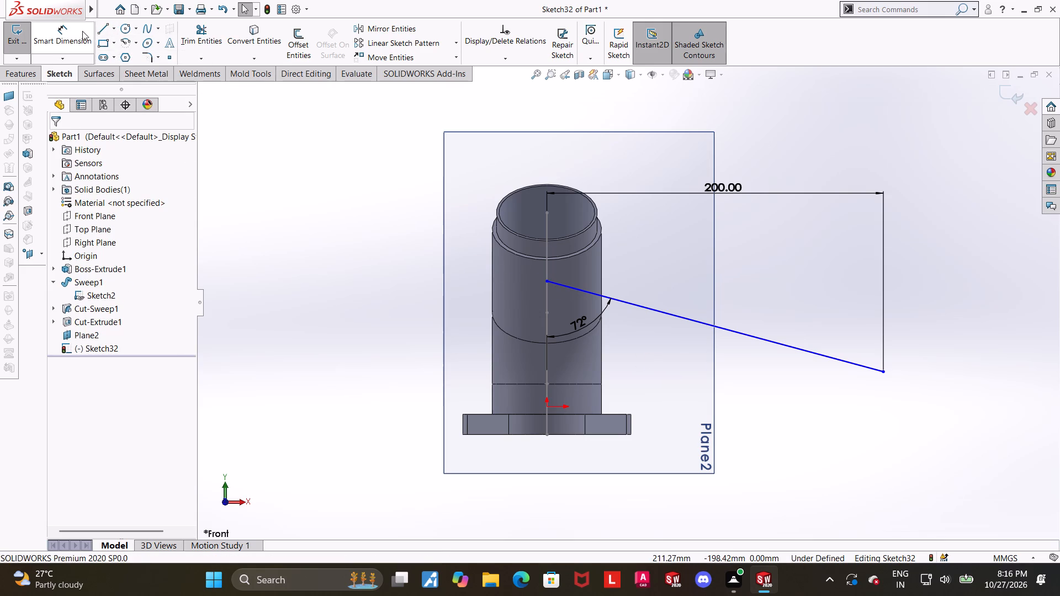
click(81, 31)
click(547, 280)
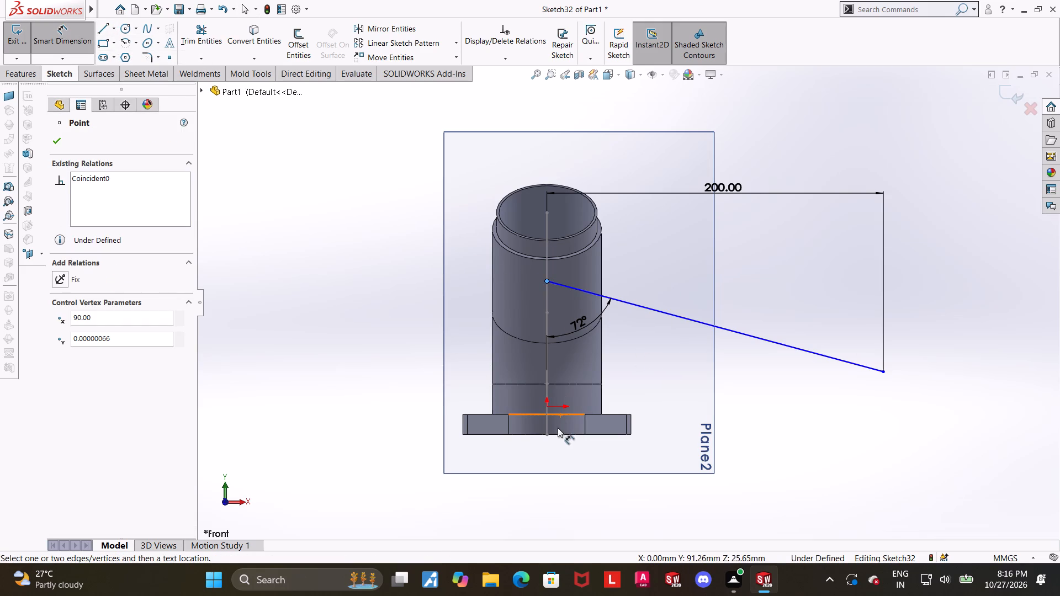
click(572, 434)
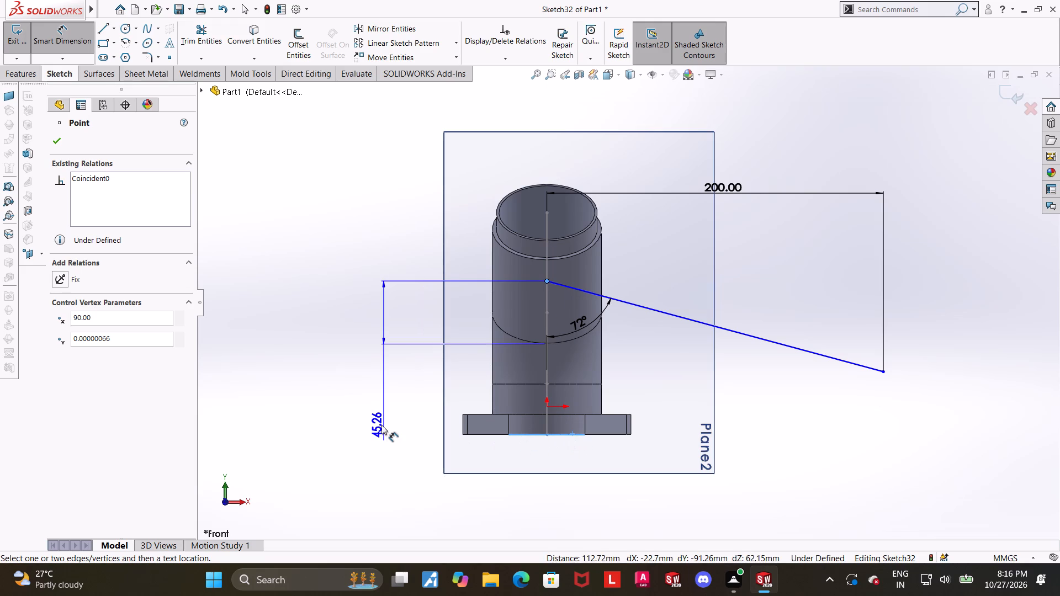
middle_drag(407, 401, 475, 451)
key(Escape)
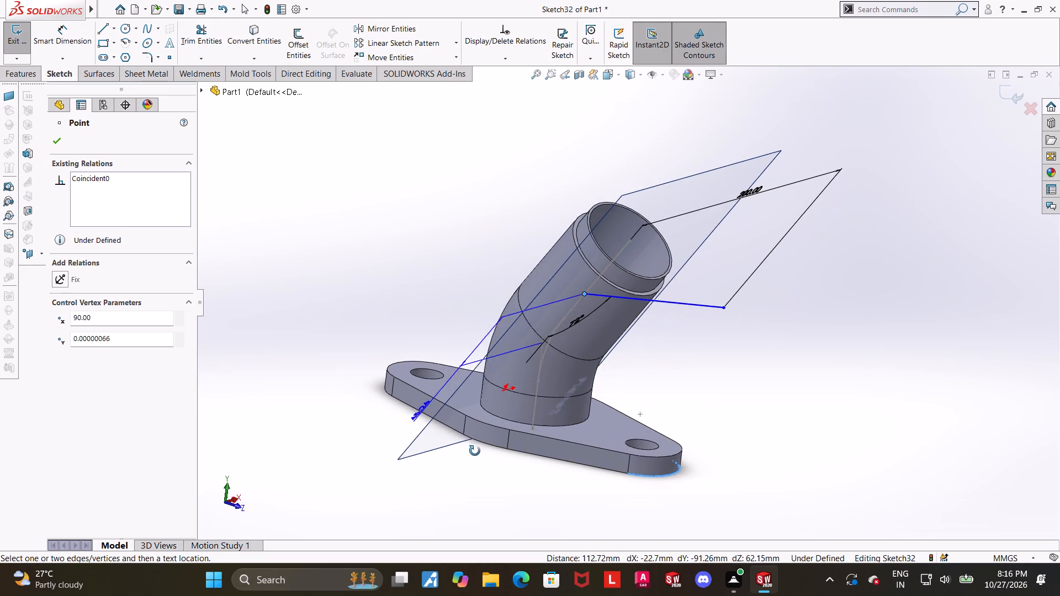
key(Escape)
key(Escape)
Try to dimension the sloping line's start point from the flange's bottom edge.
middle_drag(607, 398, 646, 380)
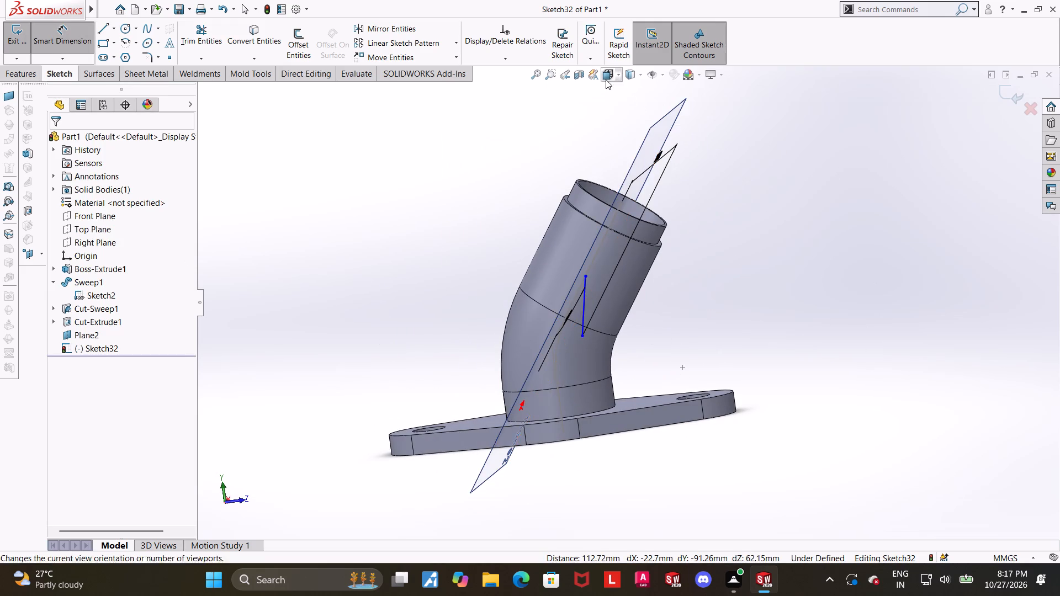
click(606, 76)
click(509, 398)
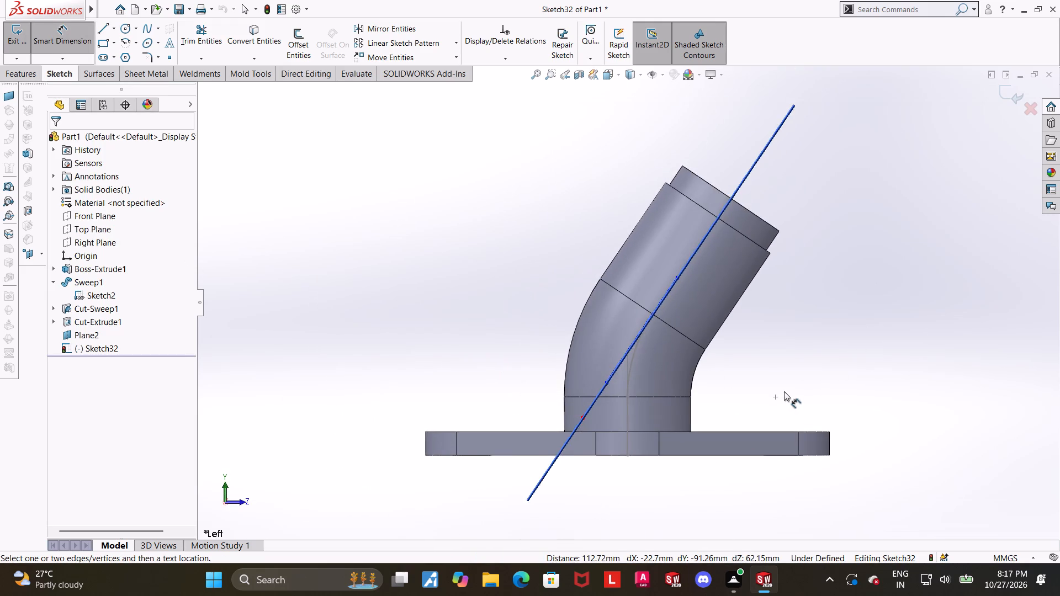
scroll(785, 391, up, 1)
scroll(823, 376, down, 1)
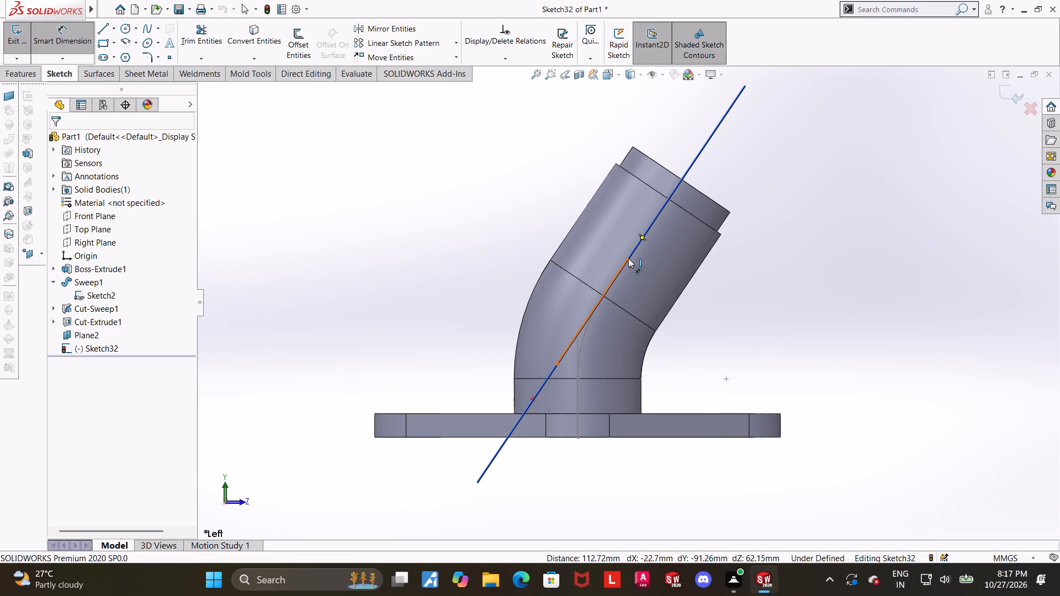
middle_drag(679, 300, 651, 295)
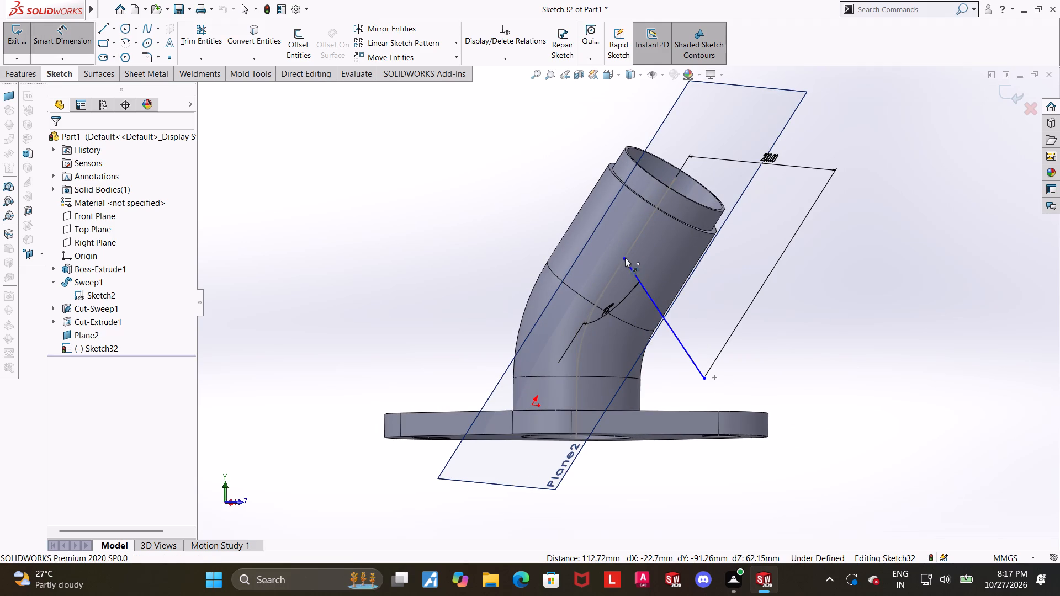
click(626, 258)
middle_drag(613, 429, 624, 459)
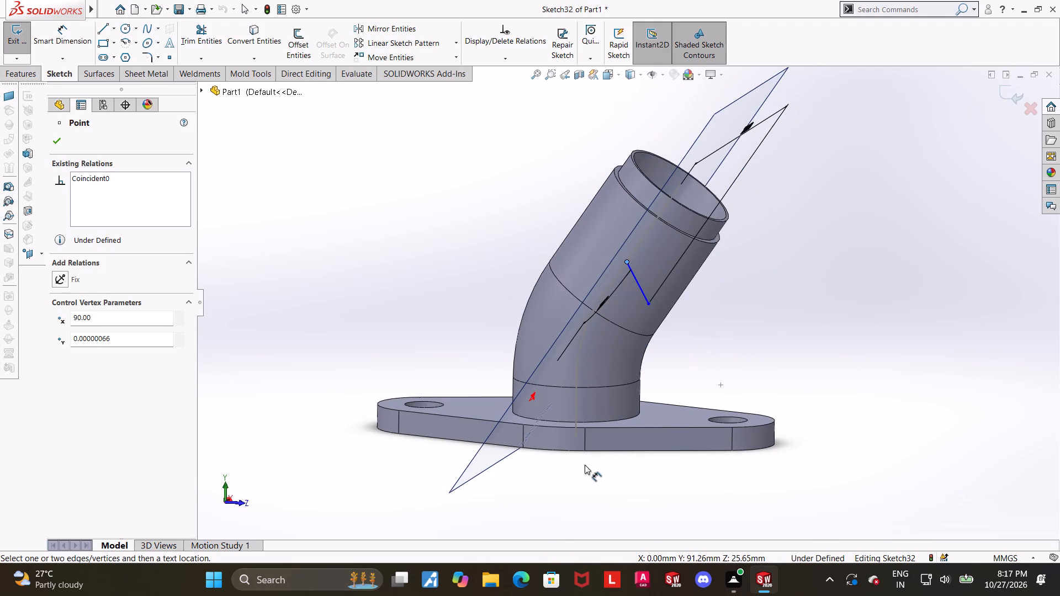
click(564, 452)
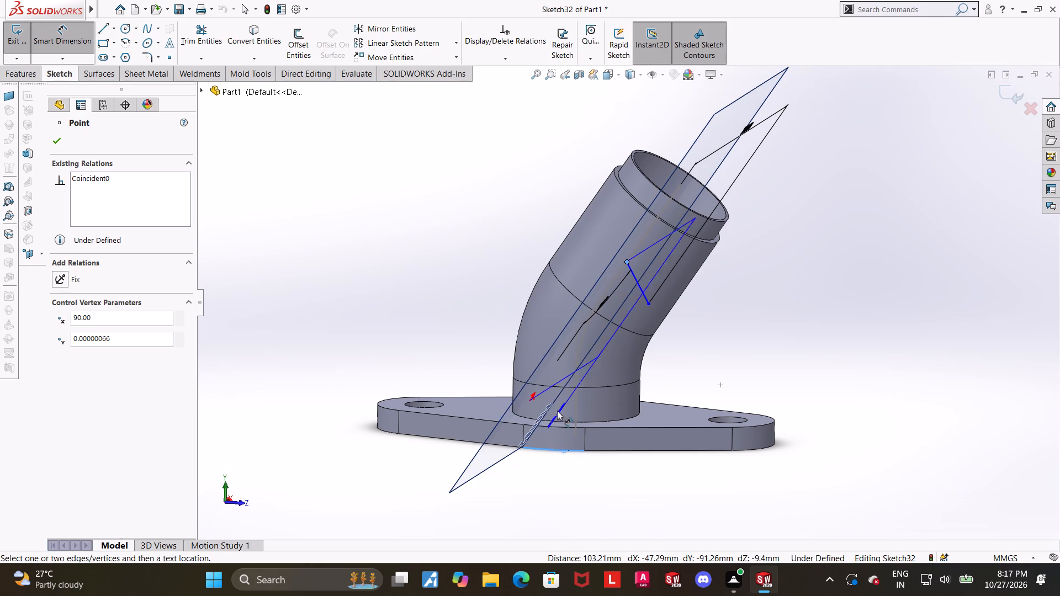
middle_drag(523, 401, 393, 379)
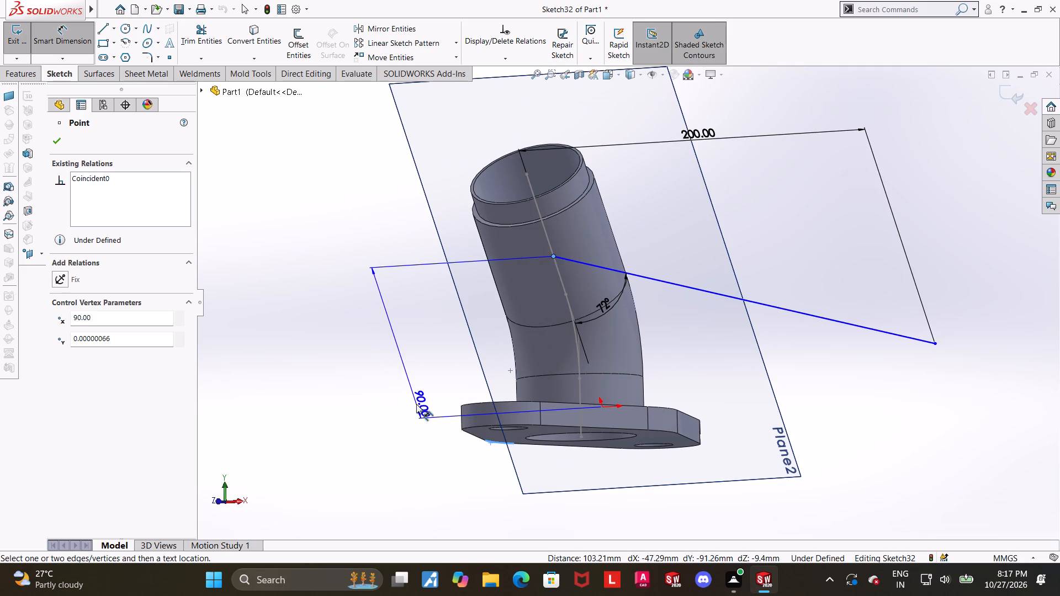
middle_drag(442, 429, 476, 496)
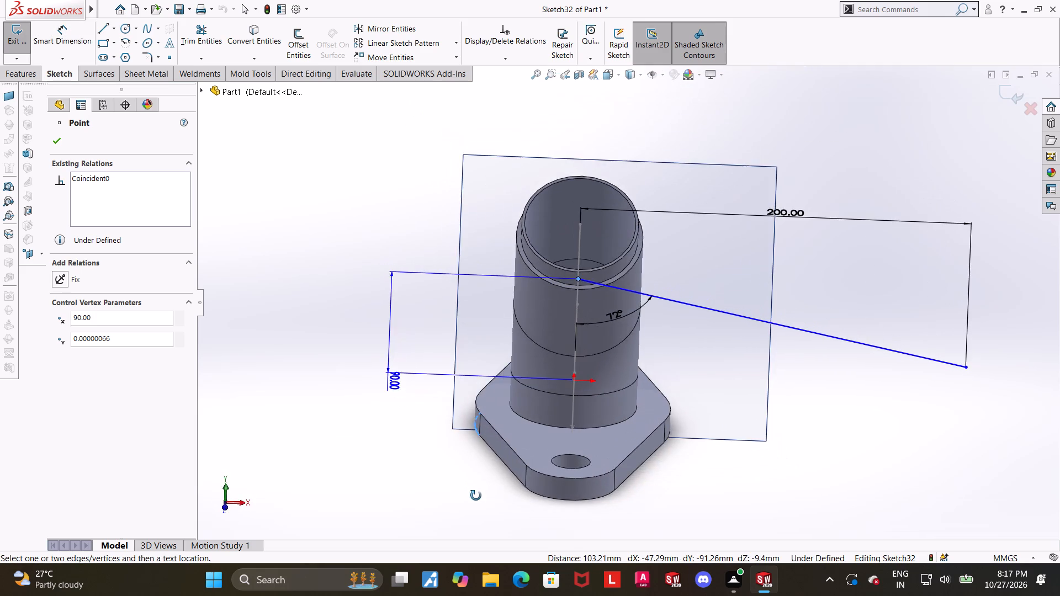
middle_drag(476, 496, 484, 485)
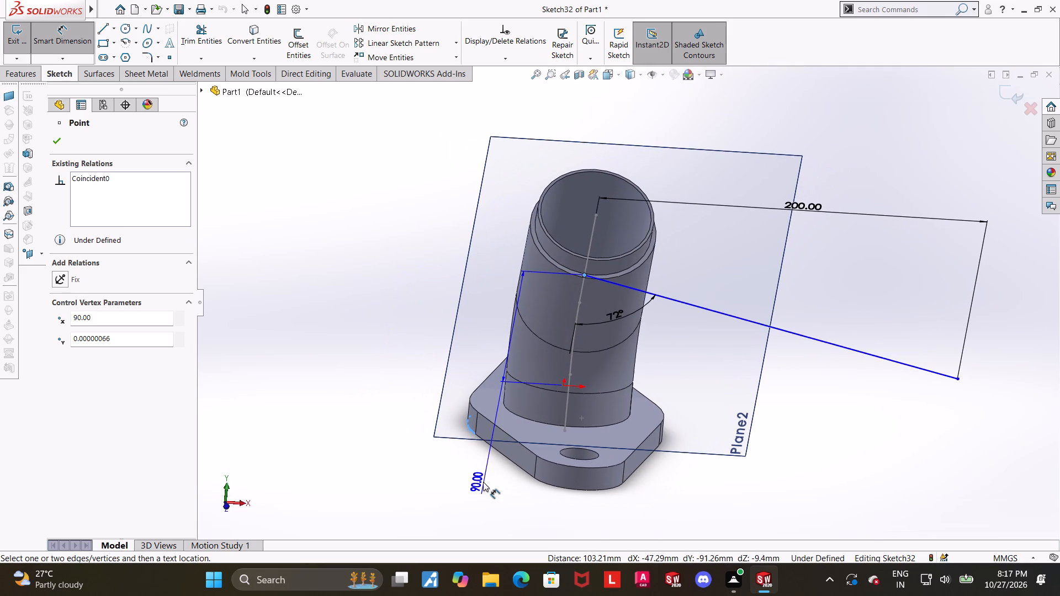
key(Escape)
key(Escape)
Examine the sloping line and the angled plane against the bent pipe from oblique, front and left views.
scroll(506, 432, up, 2)
middle_drag(661, 367, 736, 436)
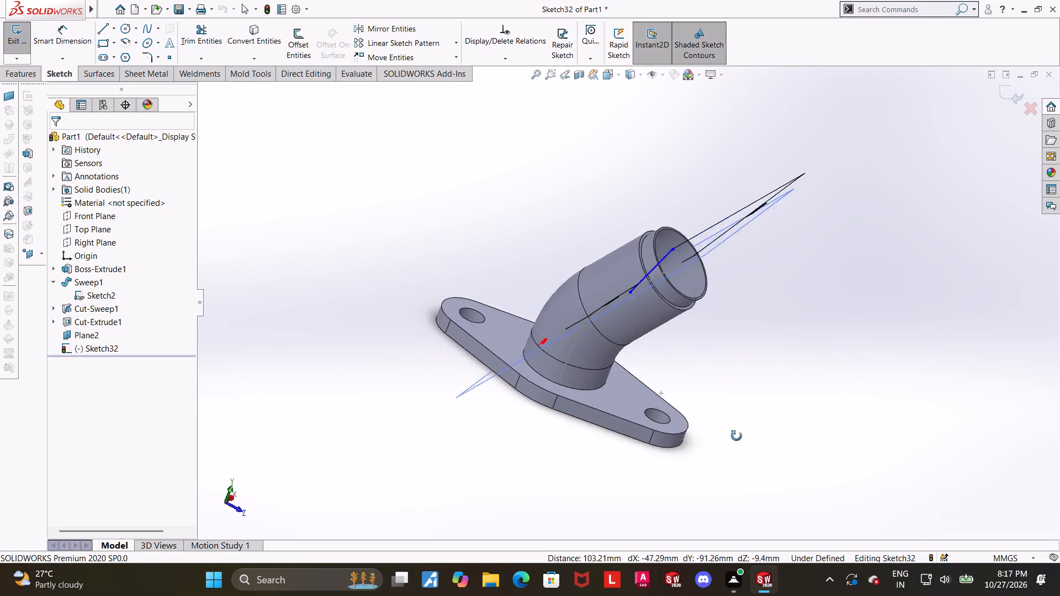
middle_drag(736, 436, 658, 331)
scroll(661, 337, down, 1)
scroll(635, 290, up, 2)
key(Escape)
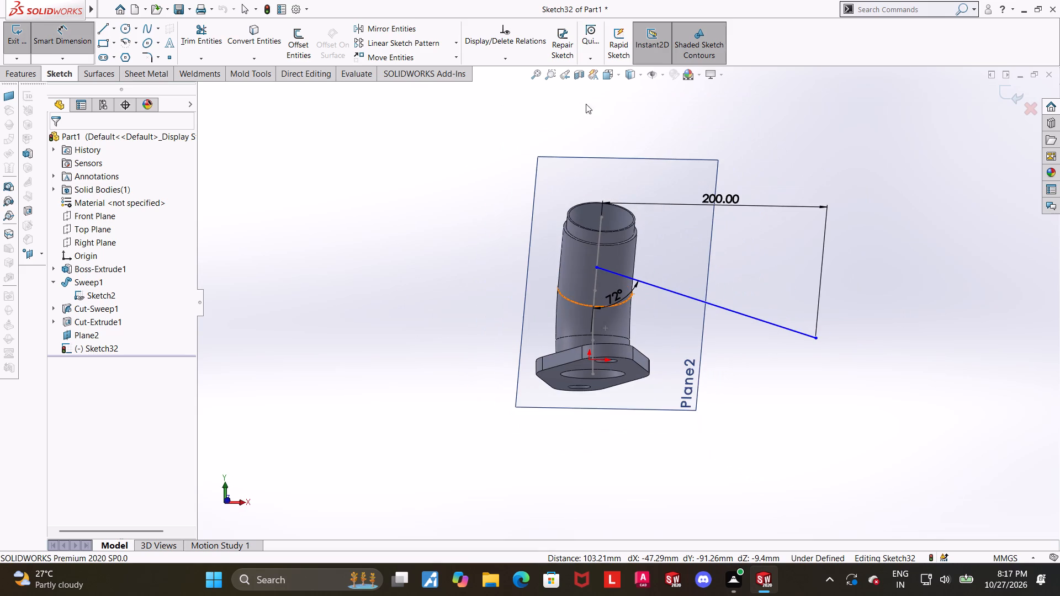
click(610, 75)
click(527, 370)
scroll(546, 378, up, 1)
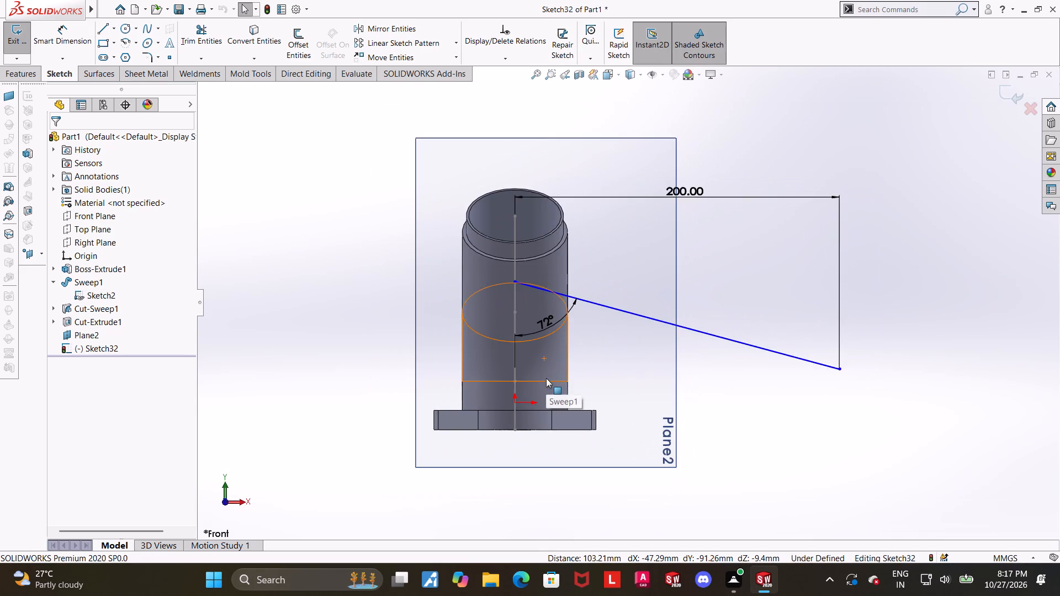
scroll(546, 378, up, 1)
scroll(533, 282, down, 2)
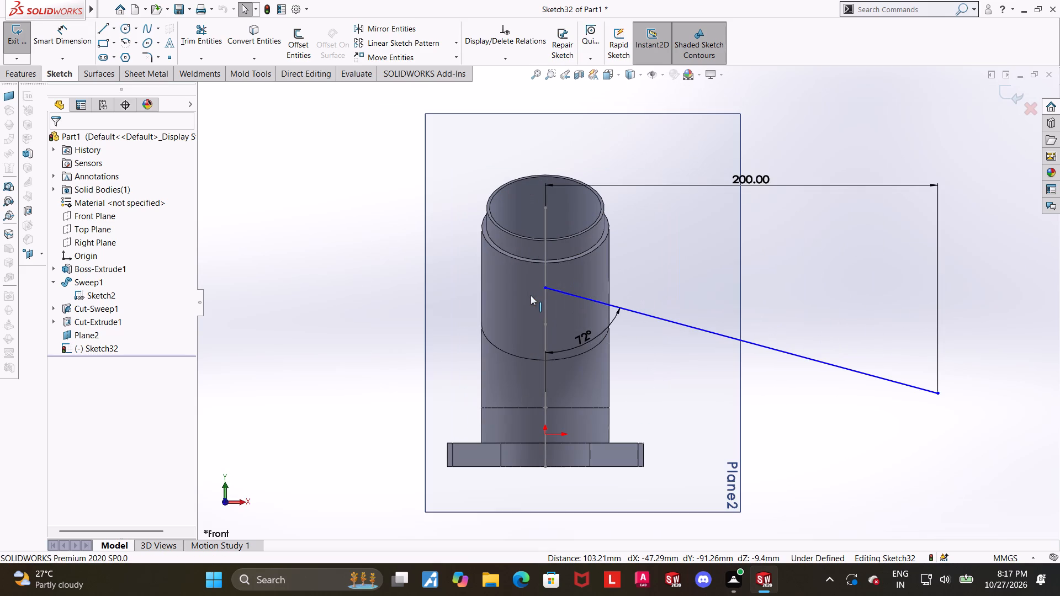
middle_drag(531, 295, 656, 302)
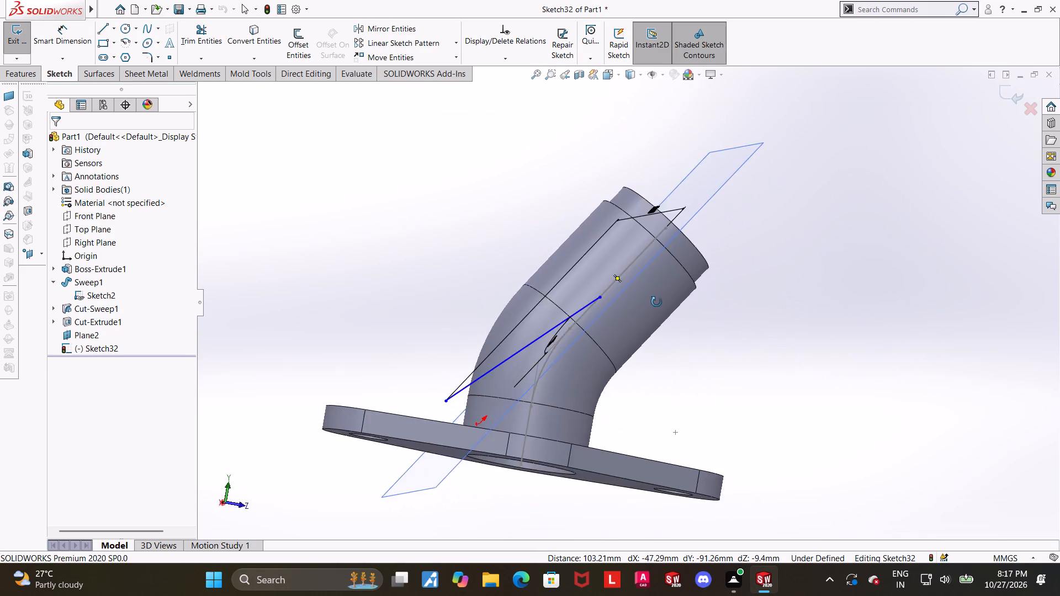
middle_drag(656, 302, 647, 341)
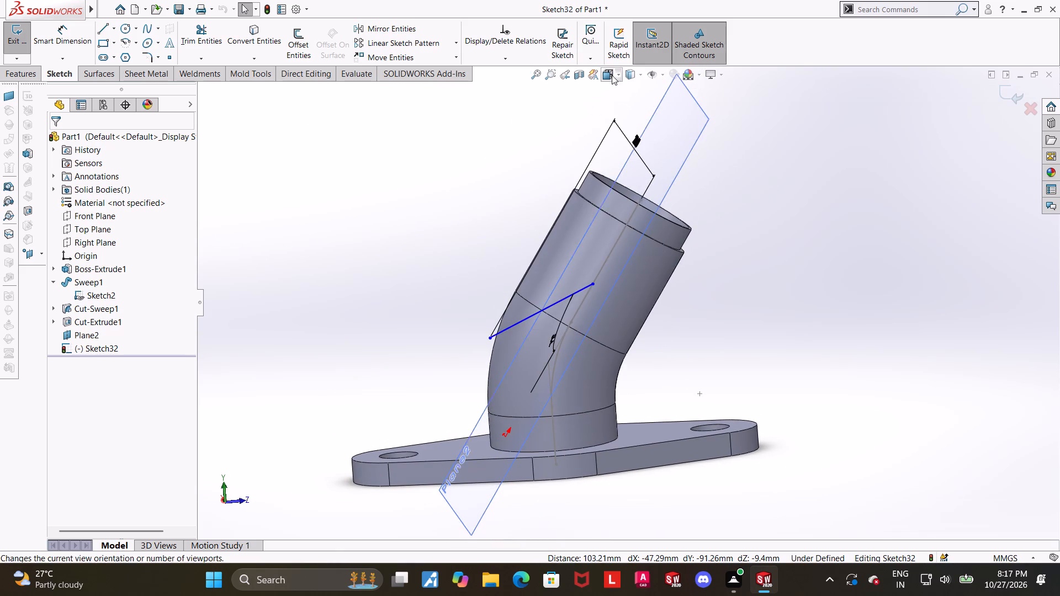
click(609, 74)
click(511, 363)
scroll(661, 398, up, 3)
scroll(872, 403, down, 2)
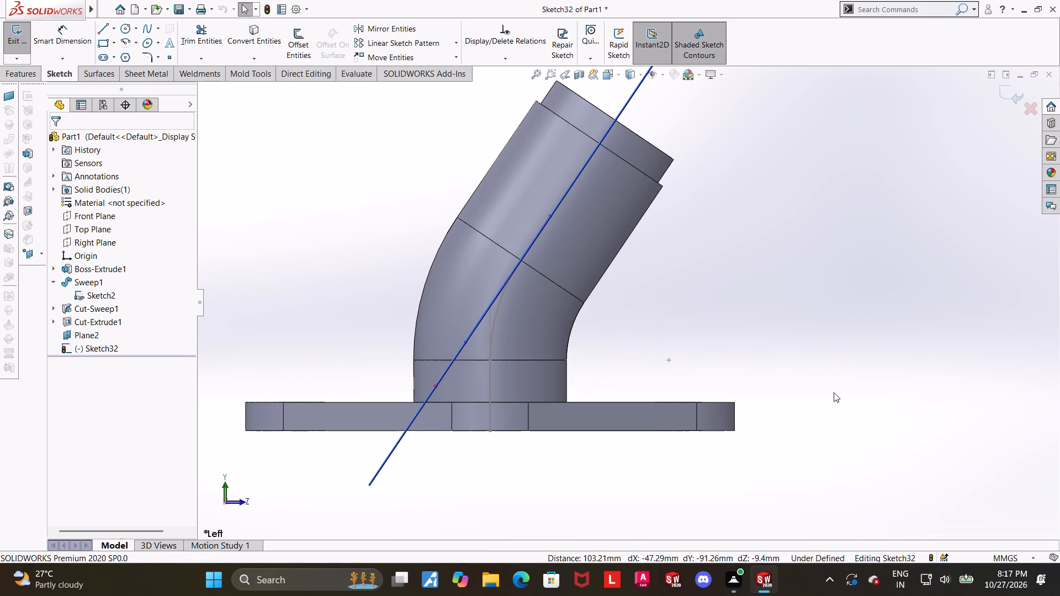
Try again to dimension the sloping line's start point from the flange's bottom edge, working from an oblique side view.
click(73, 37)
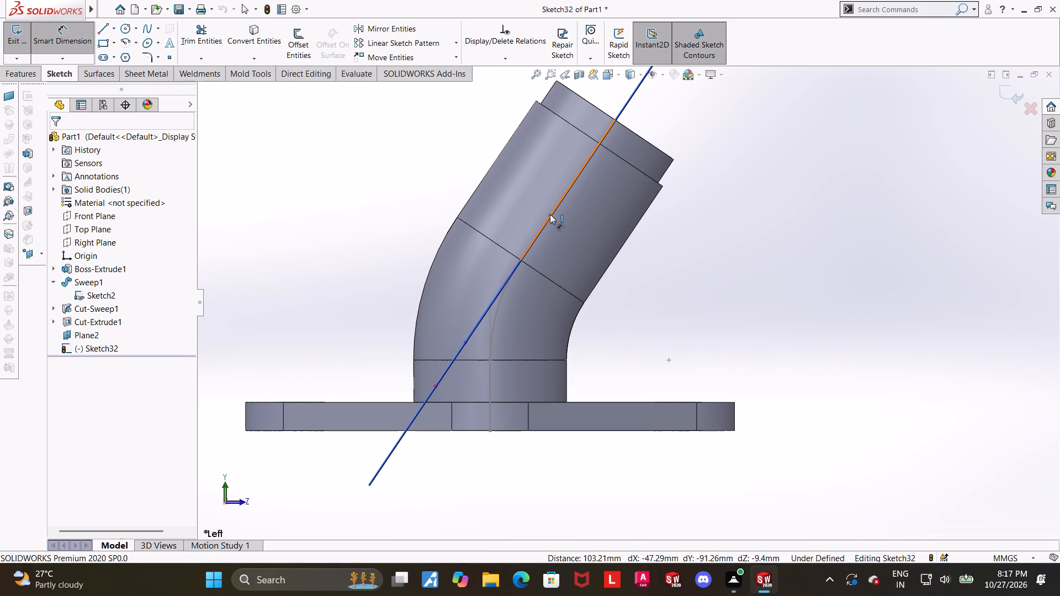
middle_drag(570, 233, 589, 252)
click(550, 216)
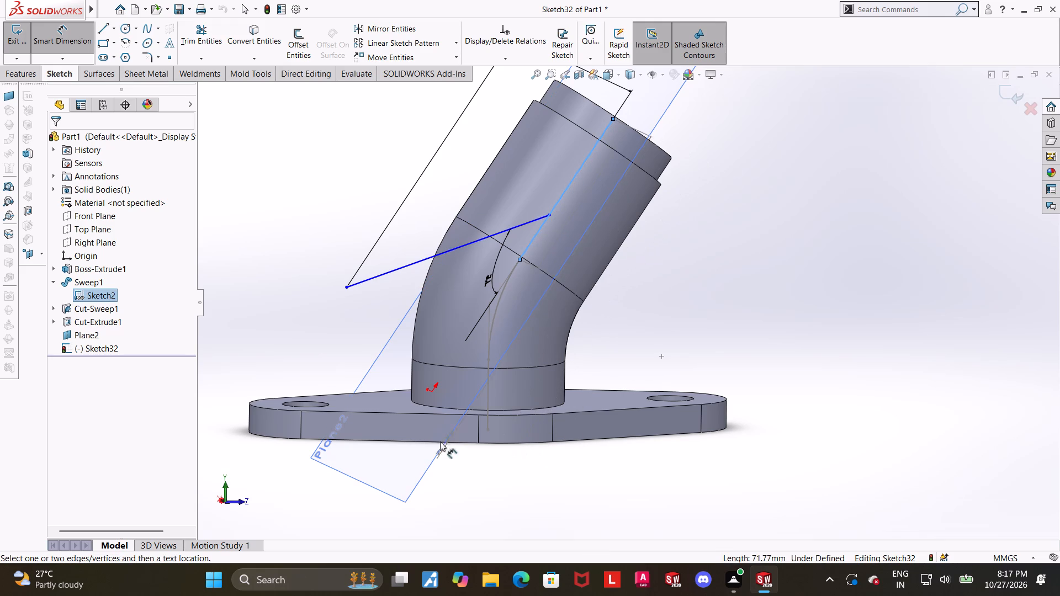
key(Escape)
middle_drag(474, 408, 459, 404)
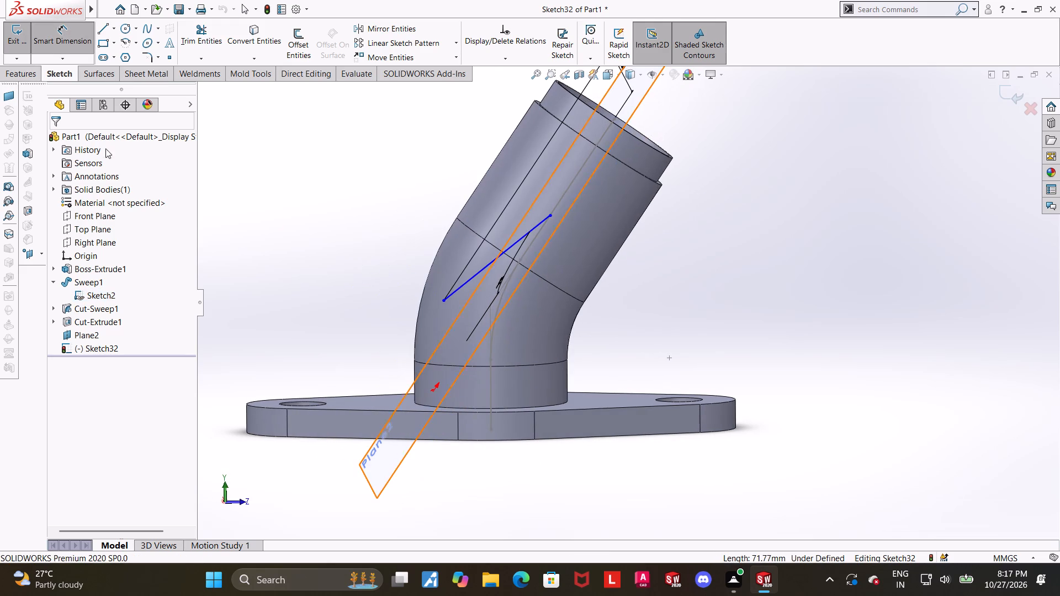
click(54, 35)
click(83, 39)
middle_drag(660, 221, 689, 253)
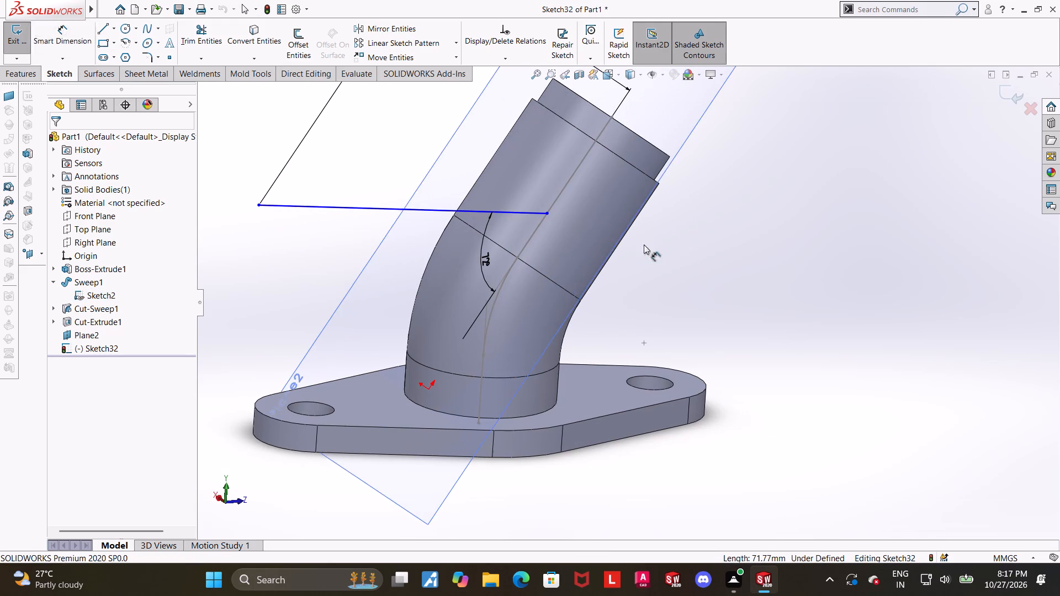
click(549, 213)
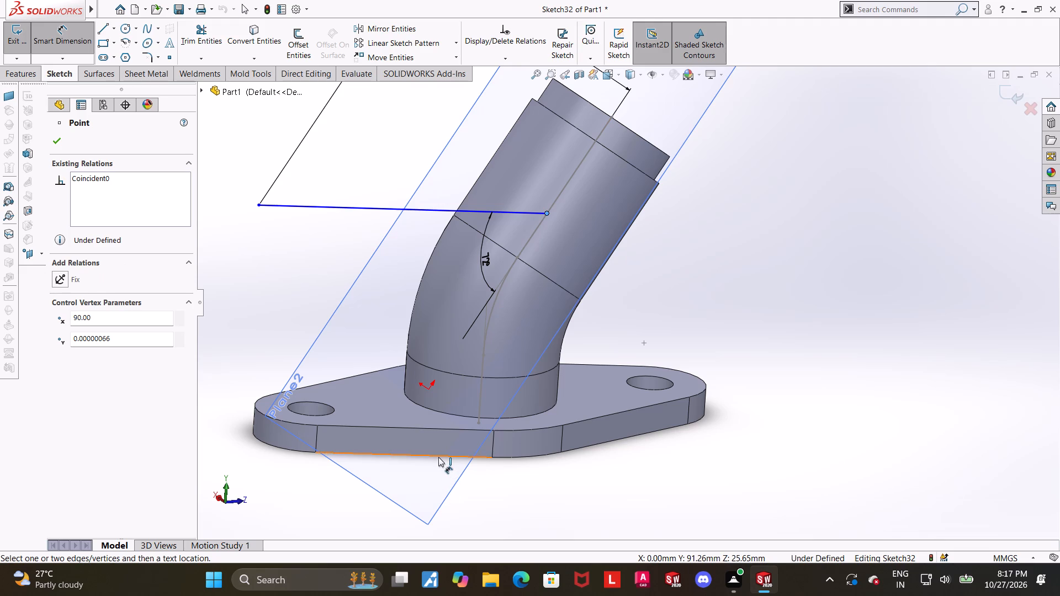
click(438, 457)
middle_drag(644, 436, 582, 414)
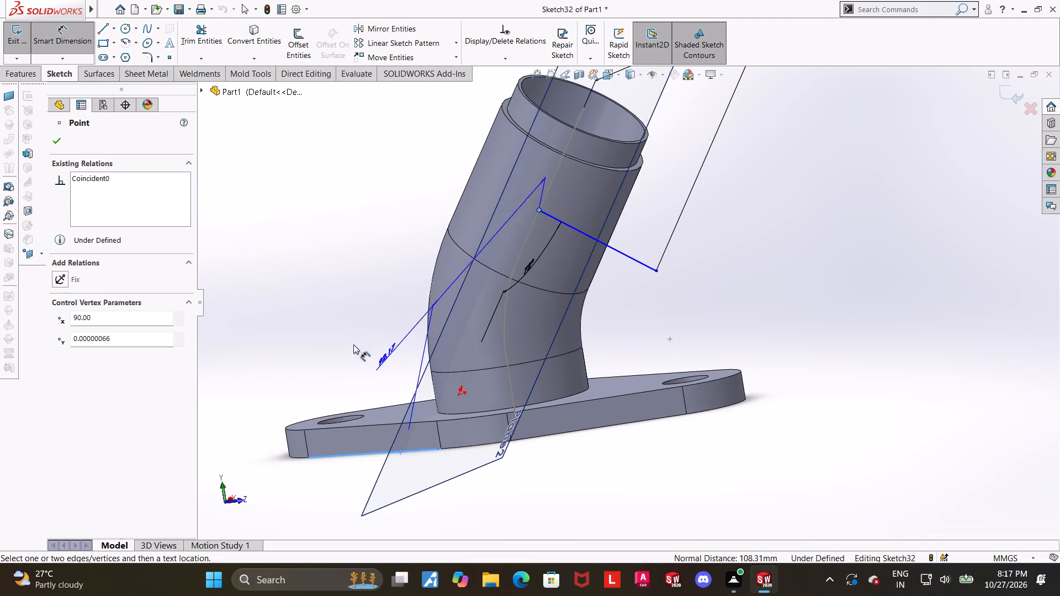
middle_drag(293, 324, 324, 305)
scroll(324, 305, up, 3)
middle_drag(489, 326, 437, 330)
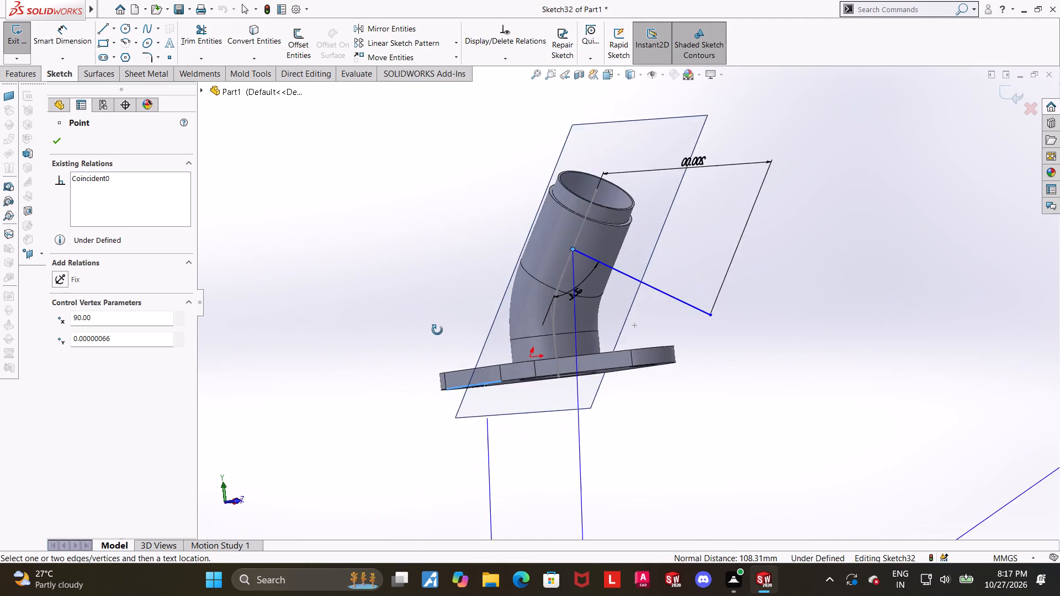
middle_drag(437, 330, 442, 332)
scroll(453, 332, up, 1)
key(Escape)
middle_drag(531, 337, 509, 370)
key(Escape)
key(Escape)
Resize the angled plane Plane2 by extending its lower edge farther below the flange.
middle_drag(708, 273, 704, 276)
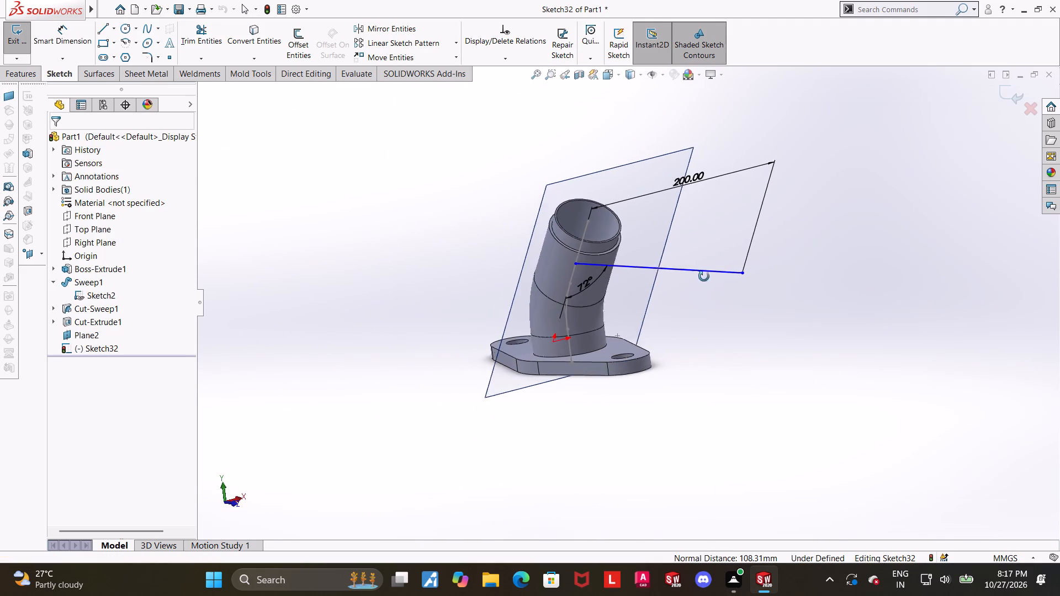
middle_drag(704, 276, 680, 310)
scroll(682, 276, up, 3)
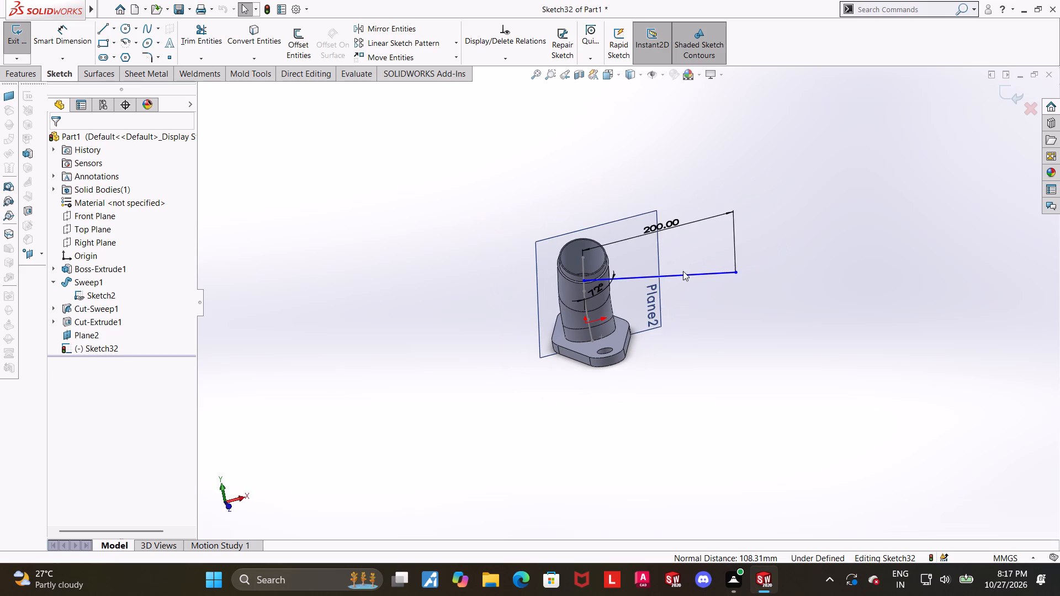
scroll(653, 259, down, 2)
middle_drag(639, 301, 637, 287)
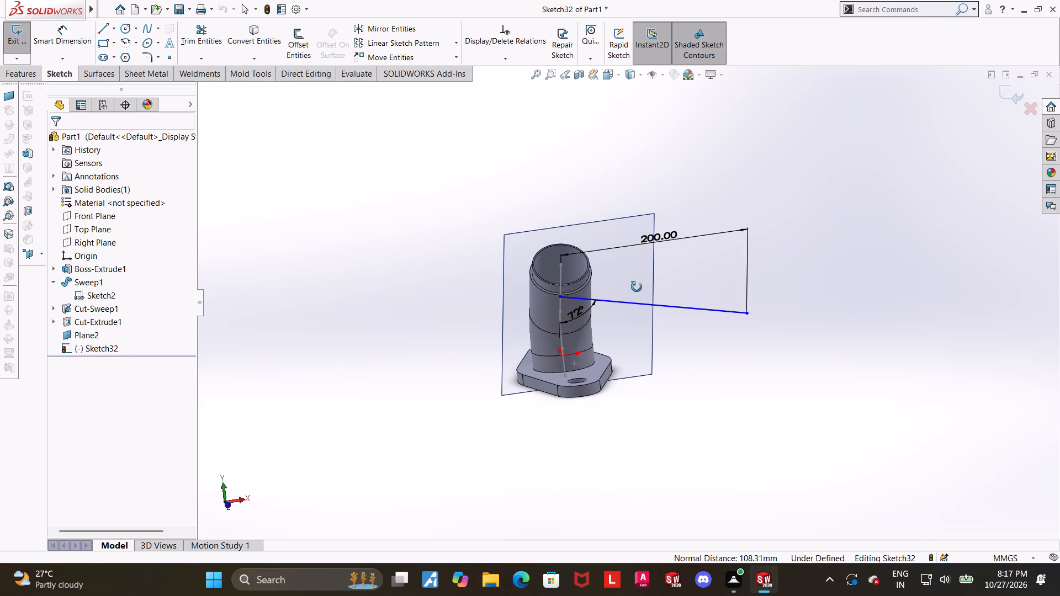
middle_drag(637, 287, 632, 287)
click(738, 413)
click(608, 342)
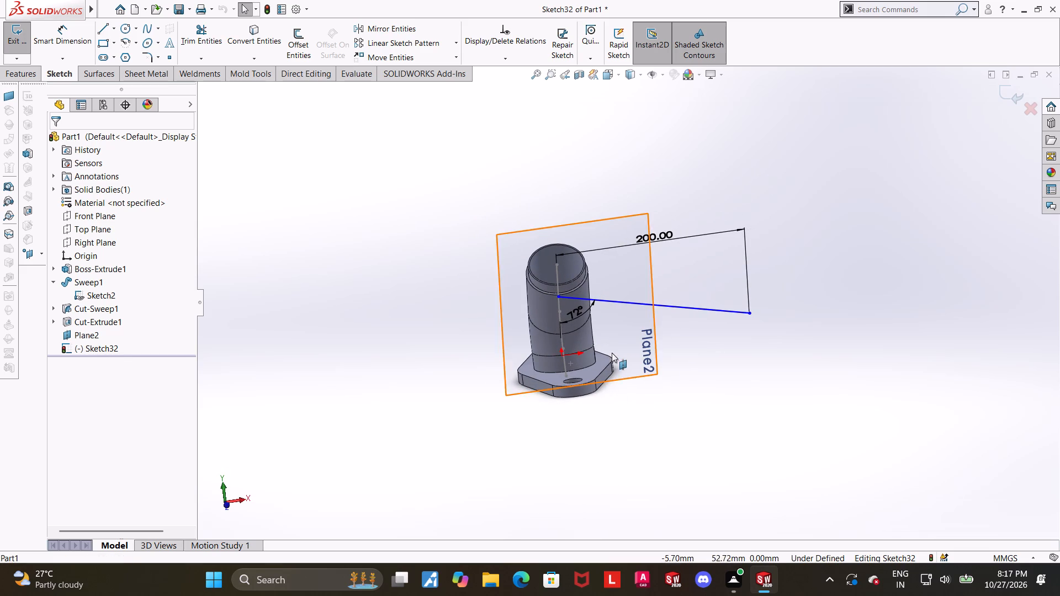
key(Escape)
key(Escape)
click(623, 337)
scroll(624, 349, down, 3)
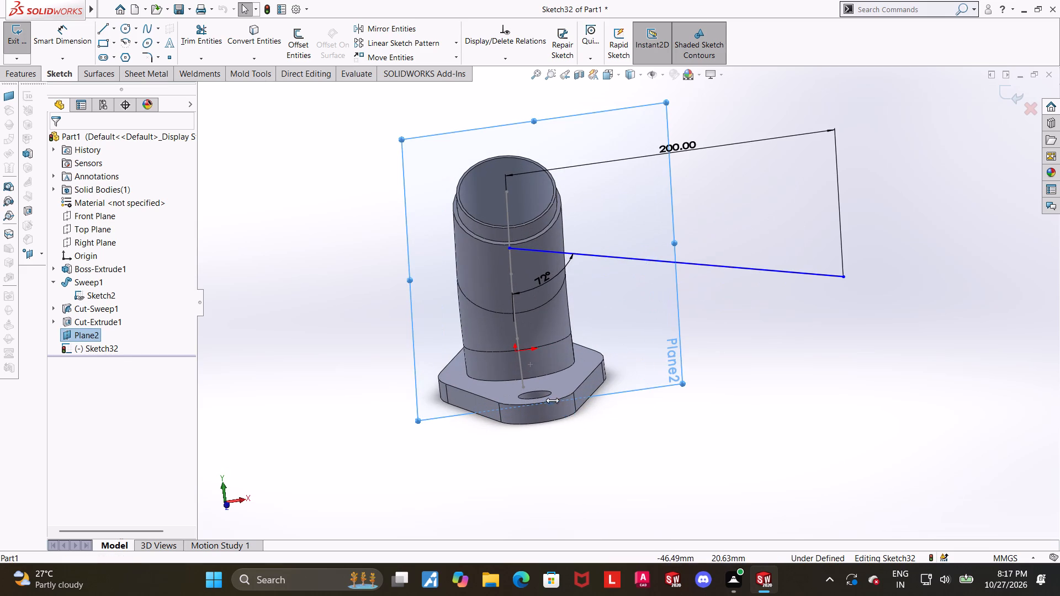
drag(552, 400, 554, 470)
key(Escape)
Examine from oblique views how the extended plane and the sloping line lie relative to the pipe and flange.
middle_drag(745, 401, 847, 382)
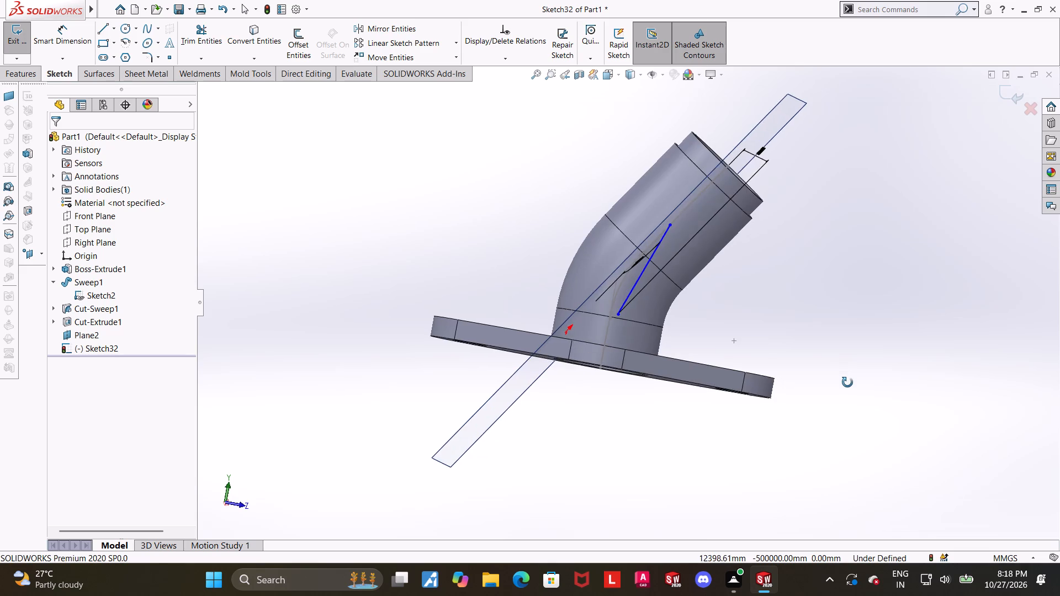
middle_drag(847, 382, 838, 395)
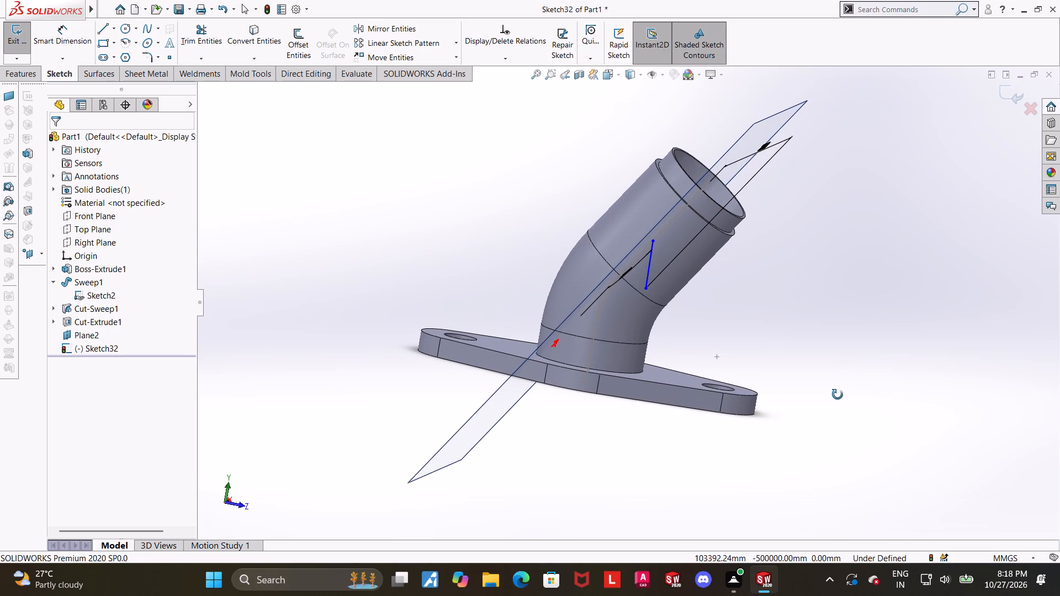
middle_drag(838, 395, 837, 395)
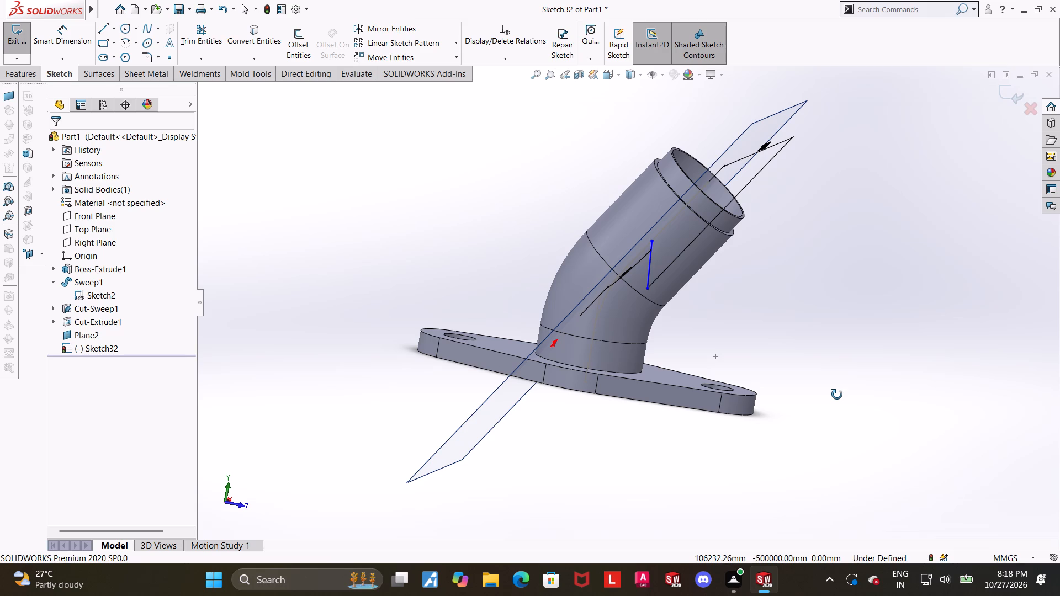
middle_drag(837, 395, 814, 405)
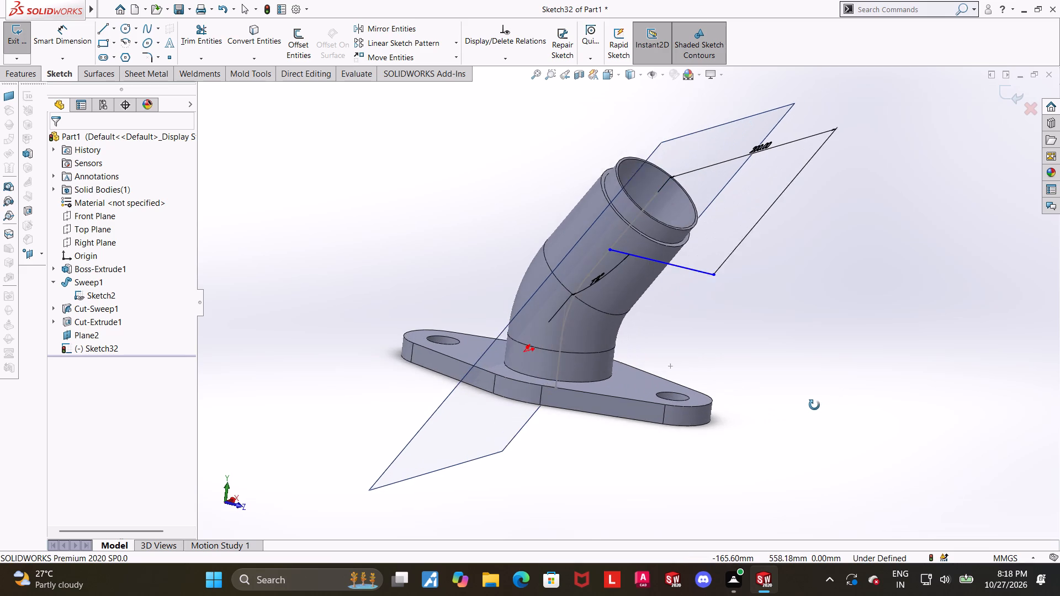
middle_drag(814, 405, 809, 409)
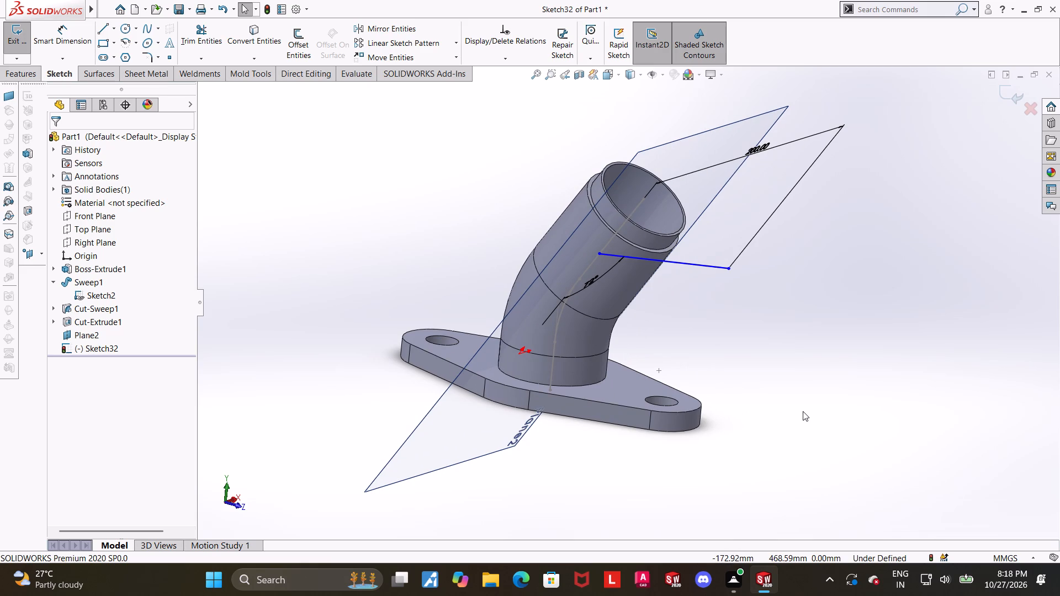
middle_drag(820, 363, 807, 358)
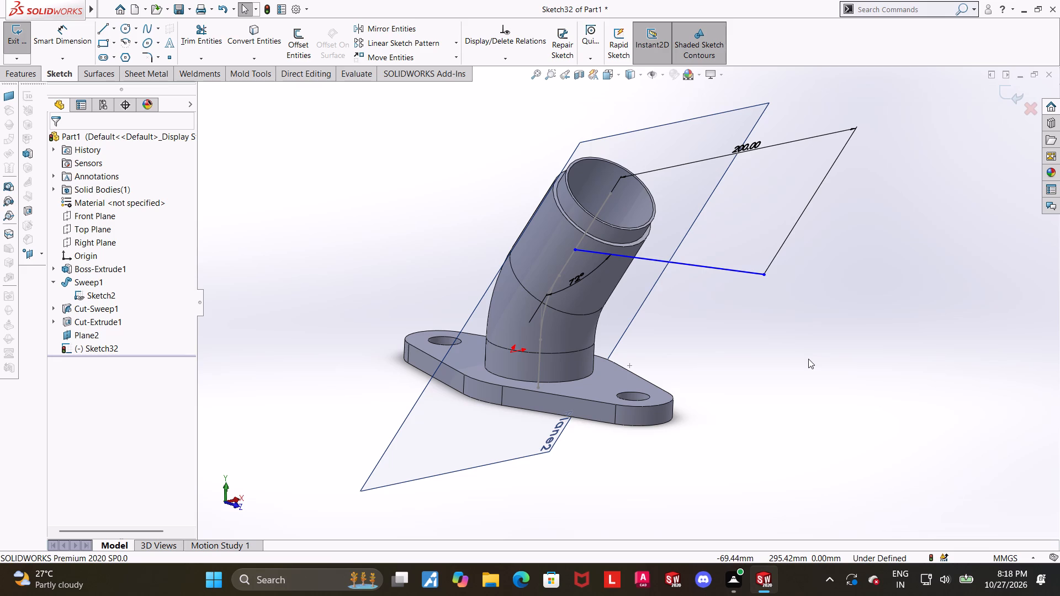
scroll(808, 359, up, 1)
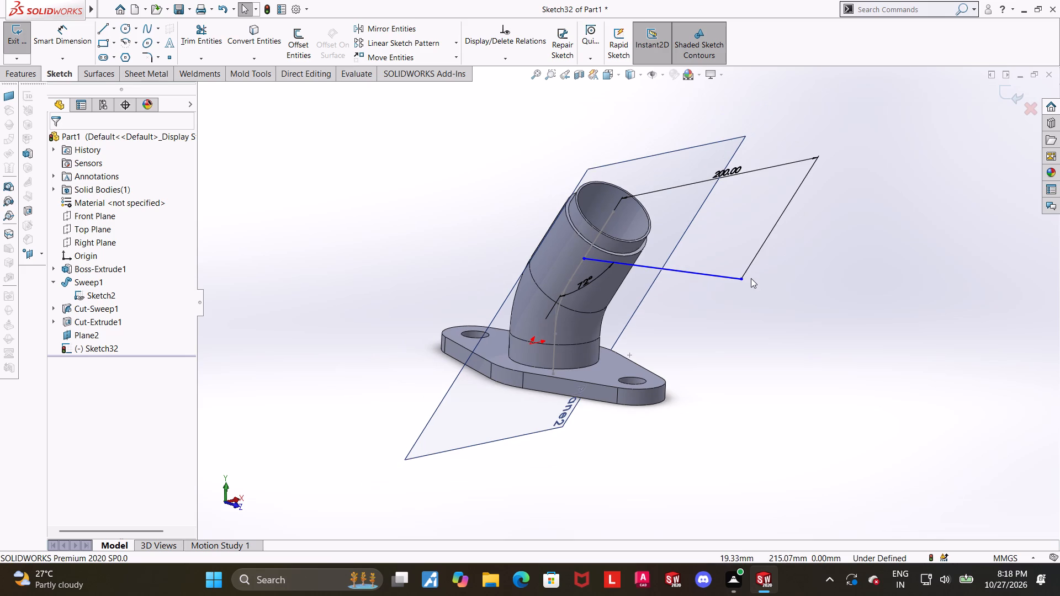
Examine the 72-degree sloping line and the angled plane against the bent pipe and flange from side, front and oblique angles.
scroll(751, 278, down, 1)
middle_drag(744, 285, 801, 282)
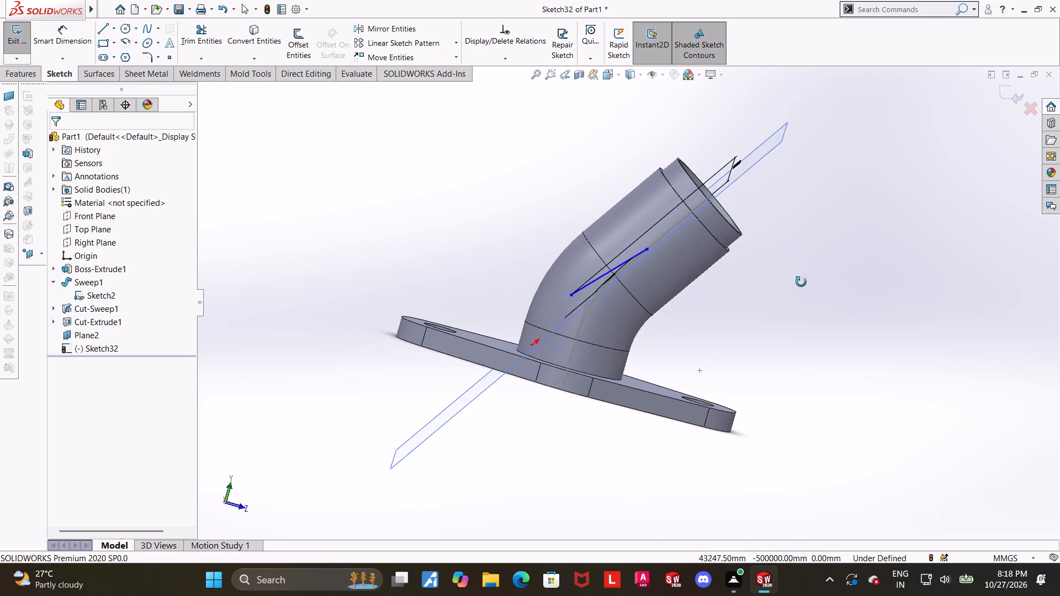
middle_drag(801, 282, 794, 312)
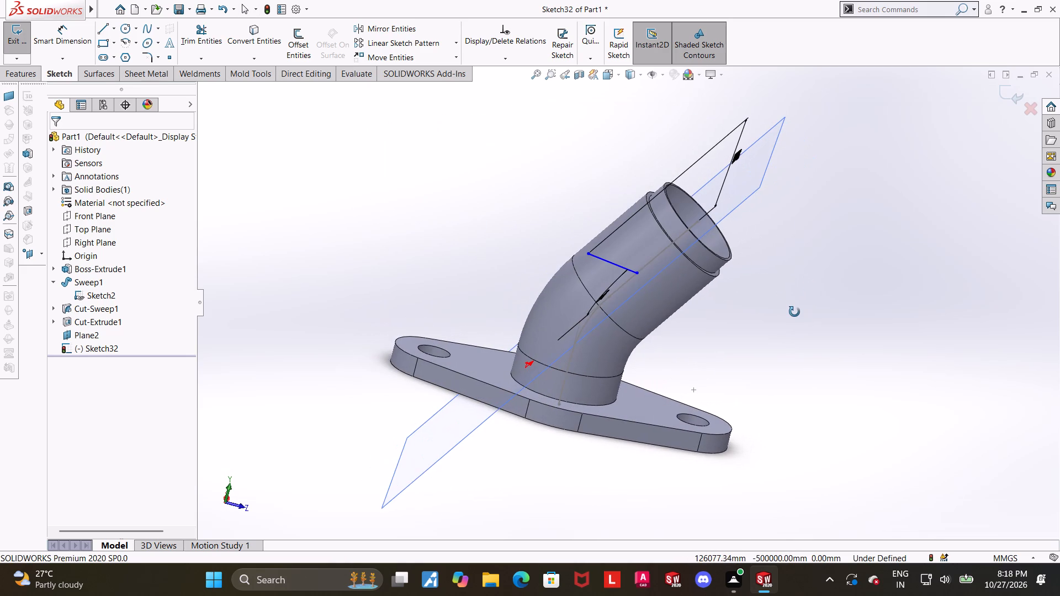
middle_drag(794, 312, 763, 302)
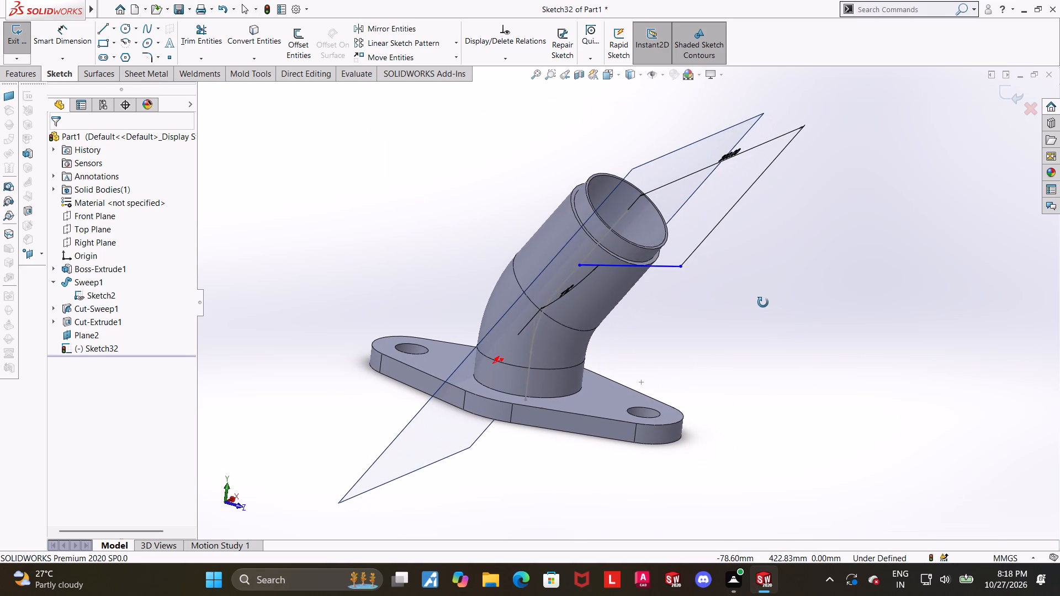
middle_drag(763, 302, 769, 286)
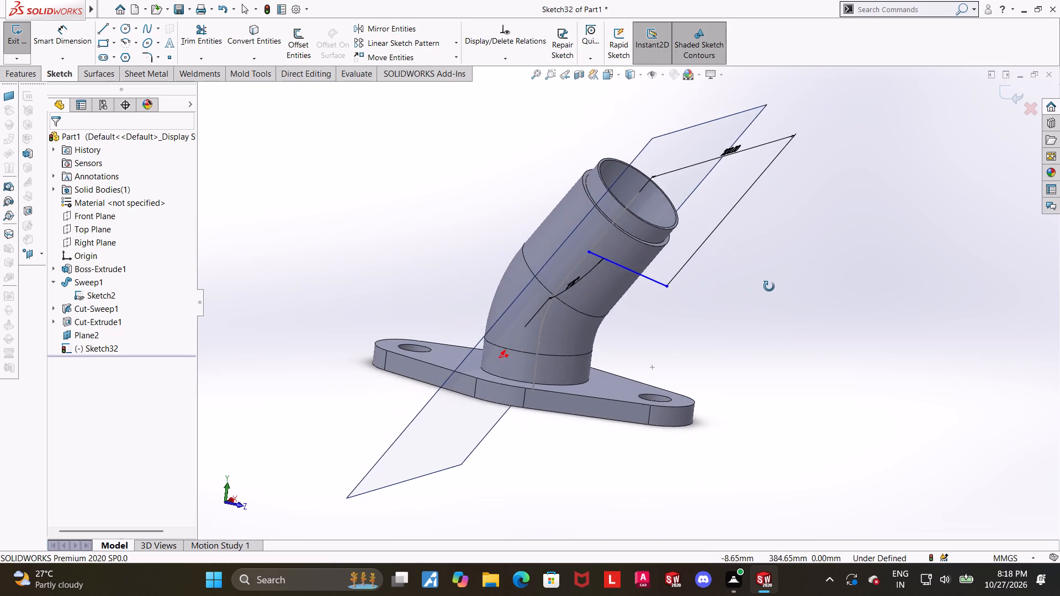
middle_drag(769, 286, 713, 297)
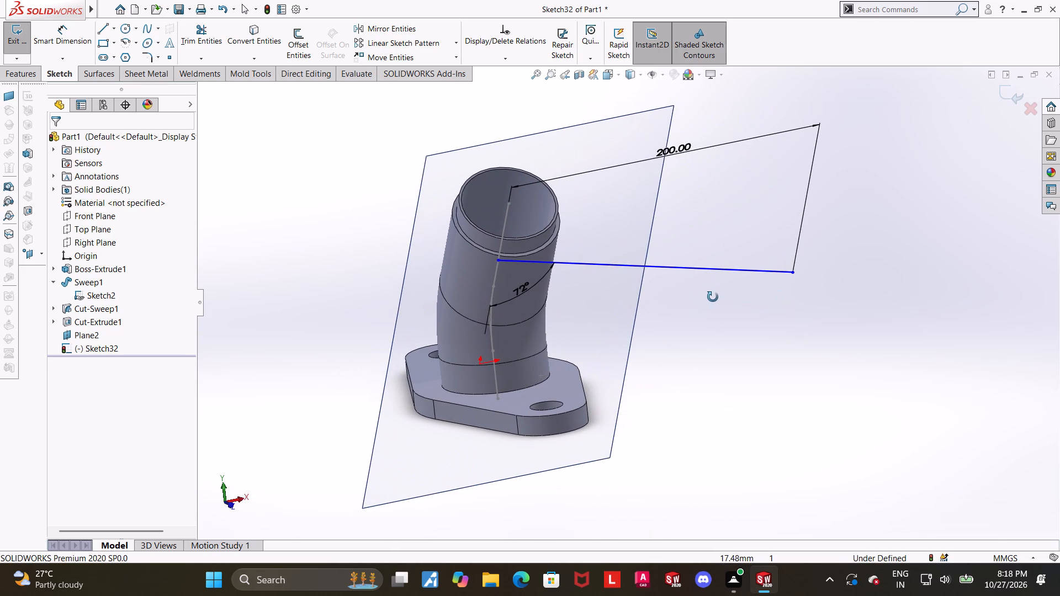
middle_drag(713, 297, 688, 289)
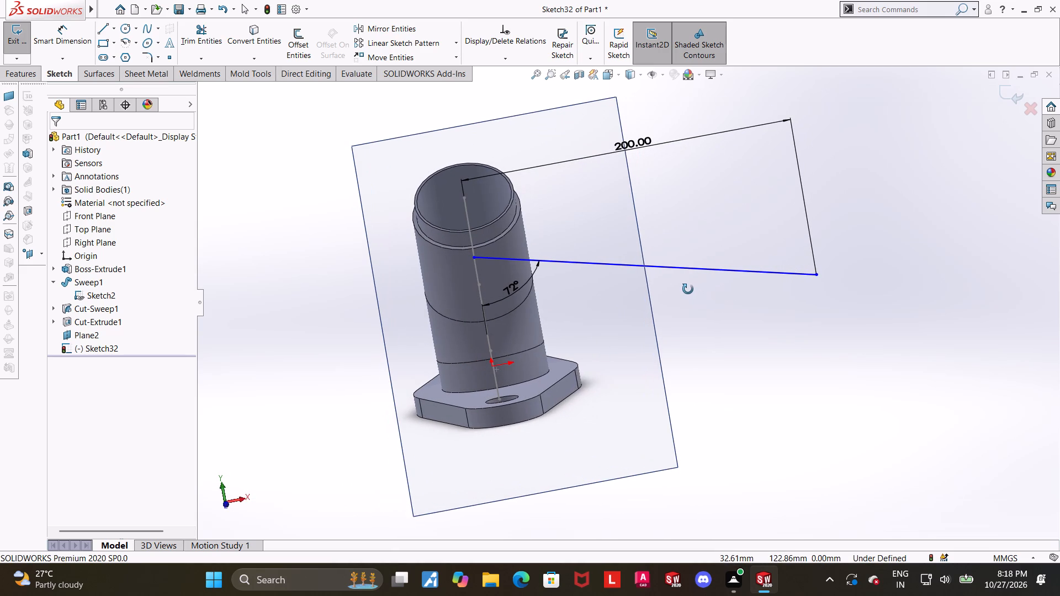
middle_drag(688, 289, 570, 321)
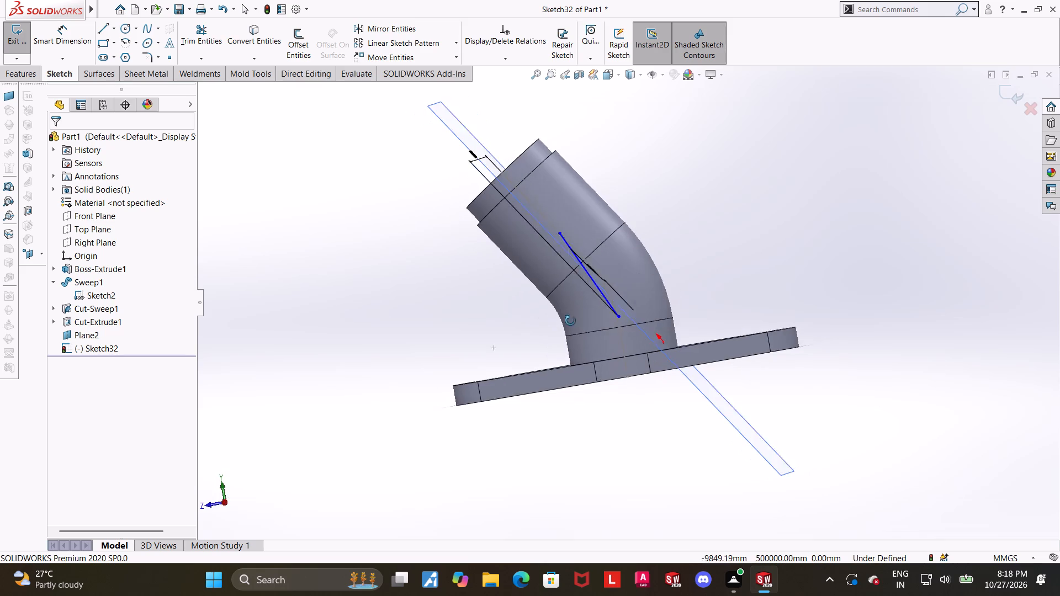
middle_drag(570, 321, 685, 277)
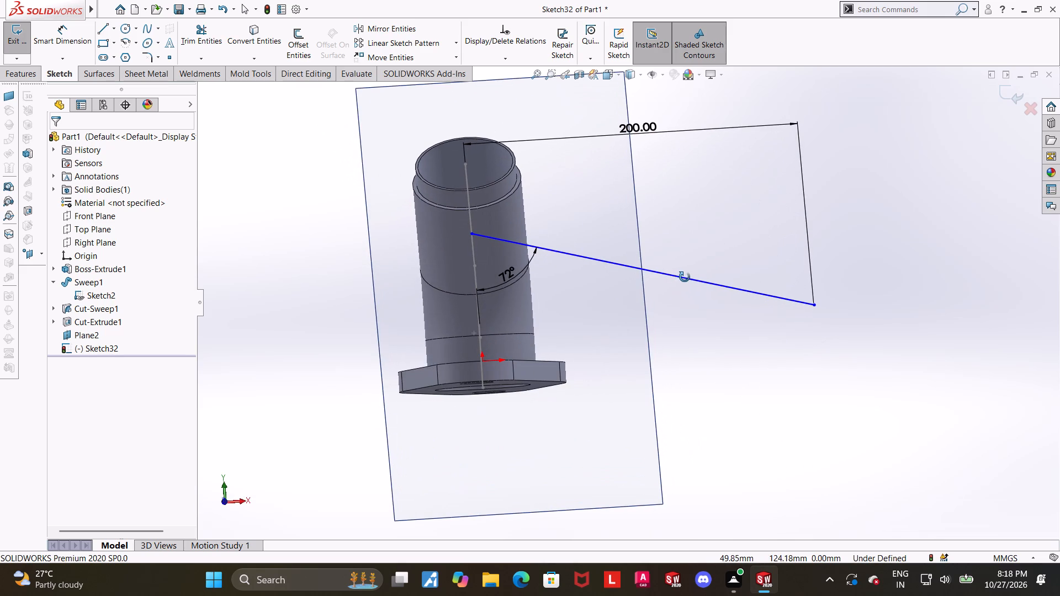
middle_drag(685, 277, 680, 287)
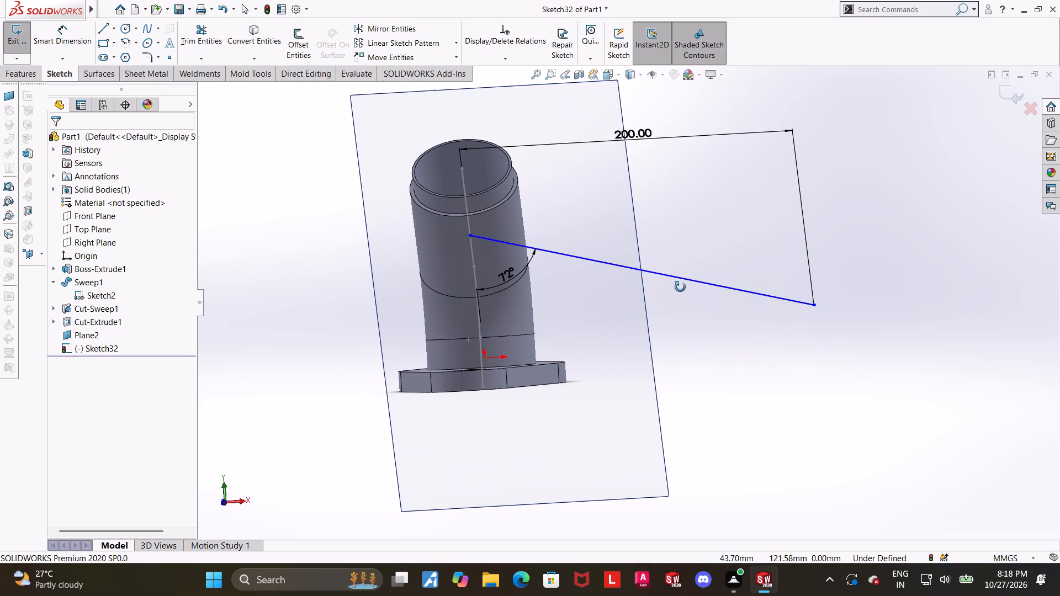
middle_drag(680, 287, 668, 294)
scroll(833, 329, up, 2)
scroll(725, 313, down, 1)
middle_drag(721, 316, 693, 333)
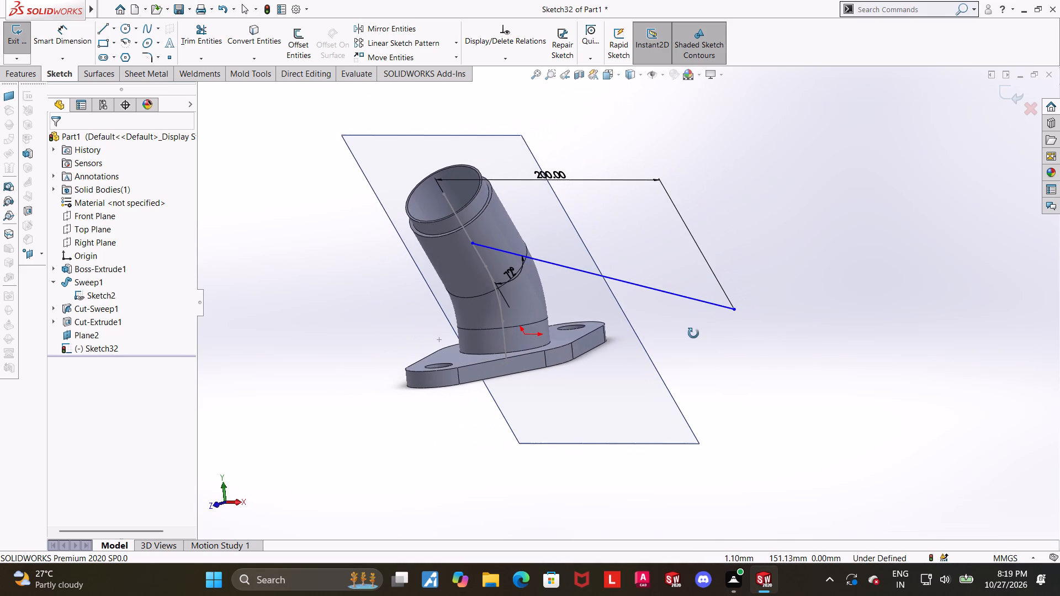
middle_drag(693, 333, 693, 334)
scroll(741, 259, down, 2)
middle_drag(738, 300, 770, 311)
scroll(770, 311, up, 3)
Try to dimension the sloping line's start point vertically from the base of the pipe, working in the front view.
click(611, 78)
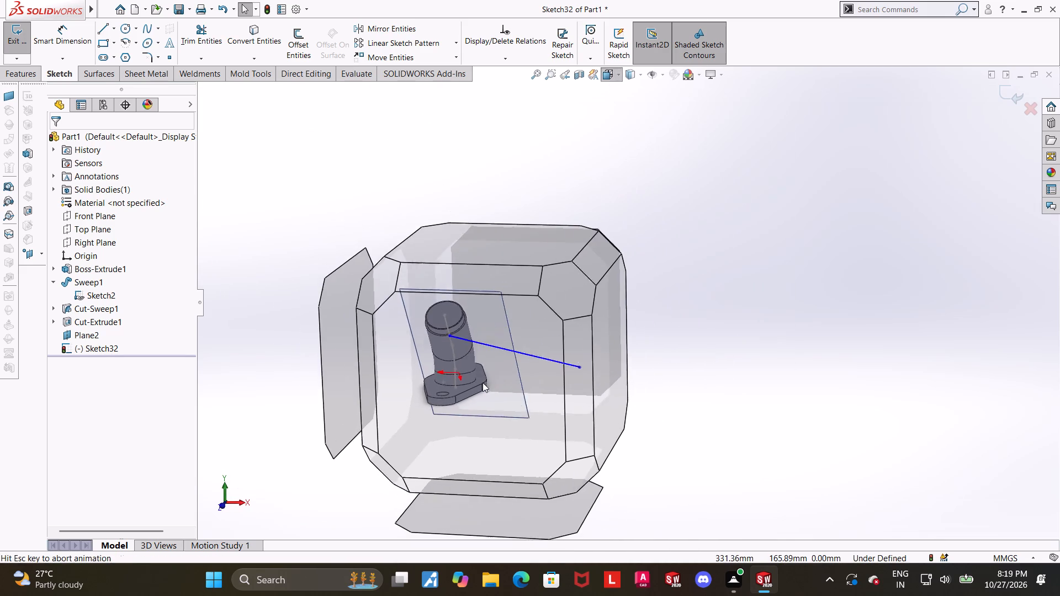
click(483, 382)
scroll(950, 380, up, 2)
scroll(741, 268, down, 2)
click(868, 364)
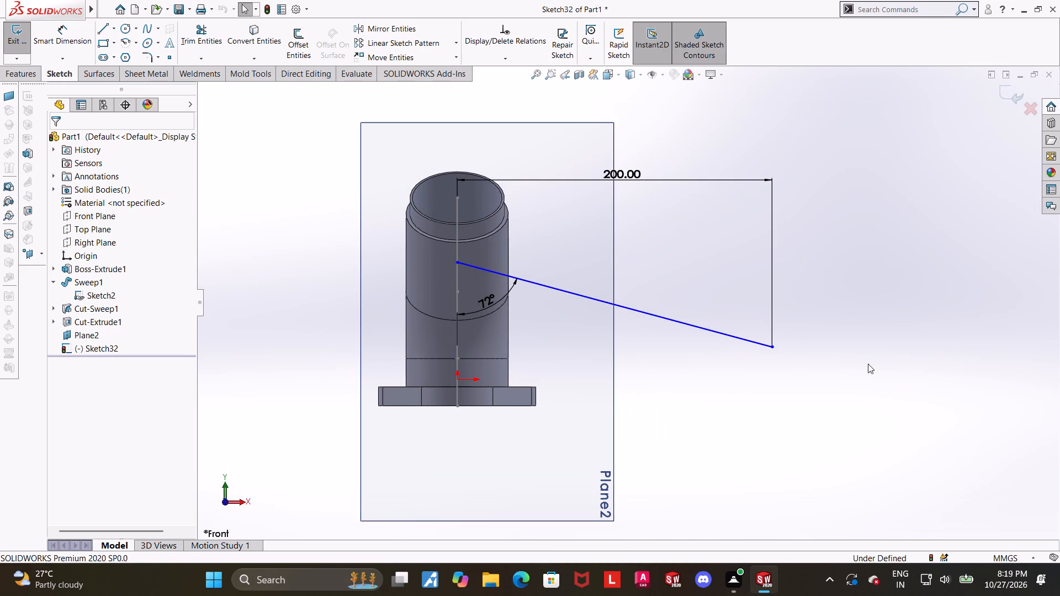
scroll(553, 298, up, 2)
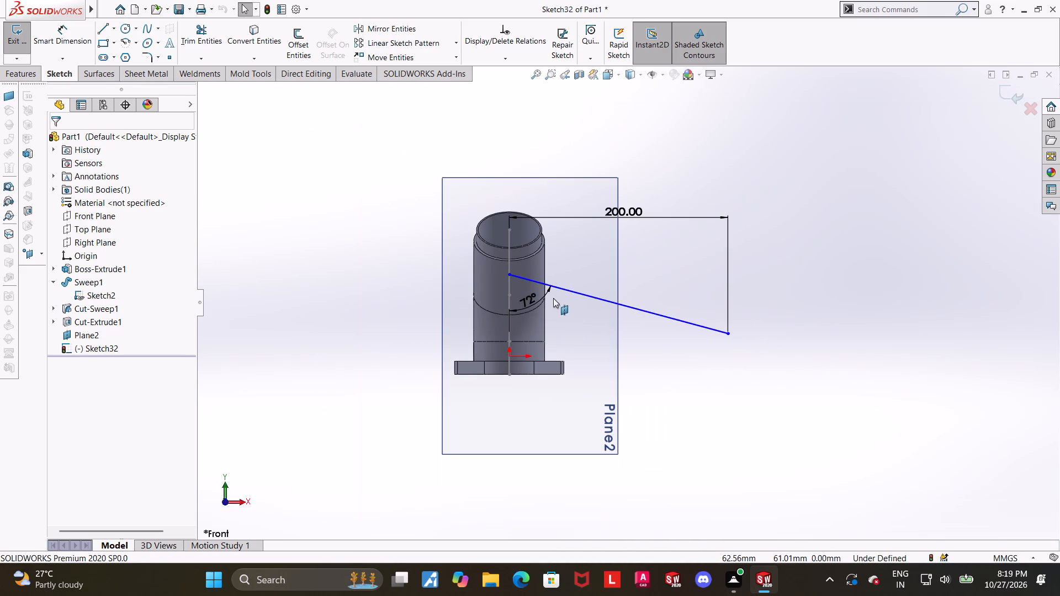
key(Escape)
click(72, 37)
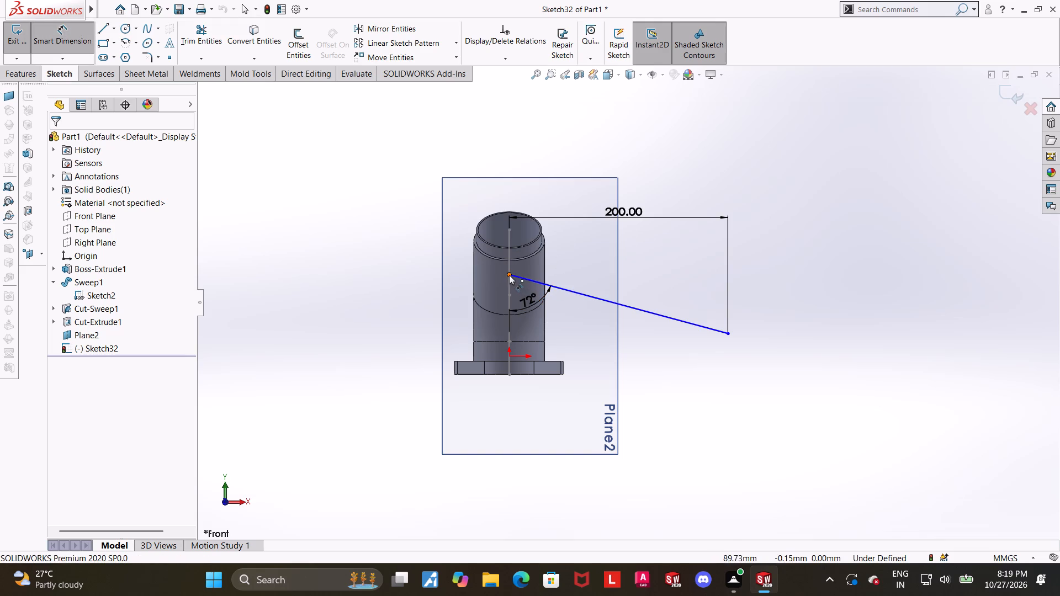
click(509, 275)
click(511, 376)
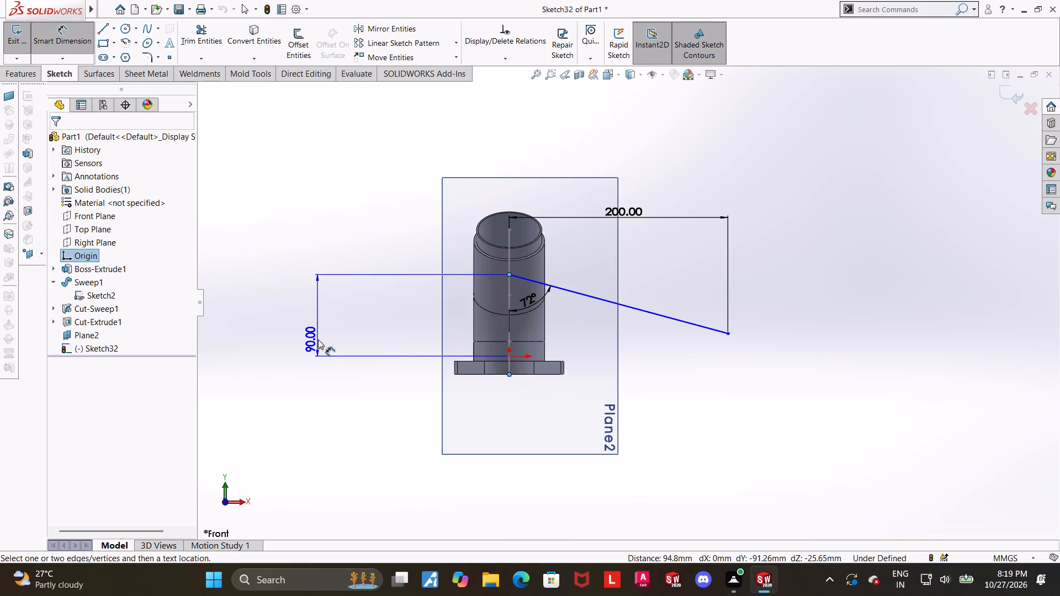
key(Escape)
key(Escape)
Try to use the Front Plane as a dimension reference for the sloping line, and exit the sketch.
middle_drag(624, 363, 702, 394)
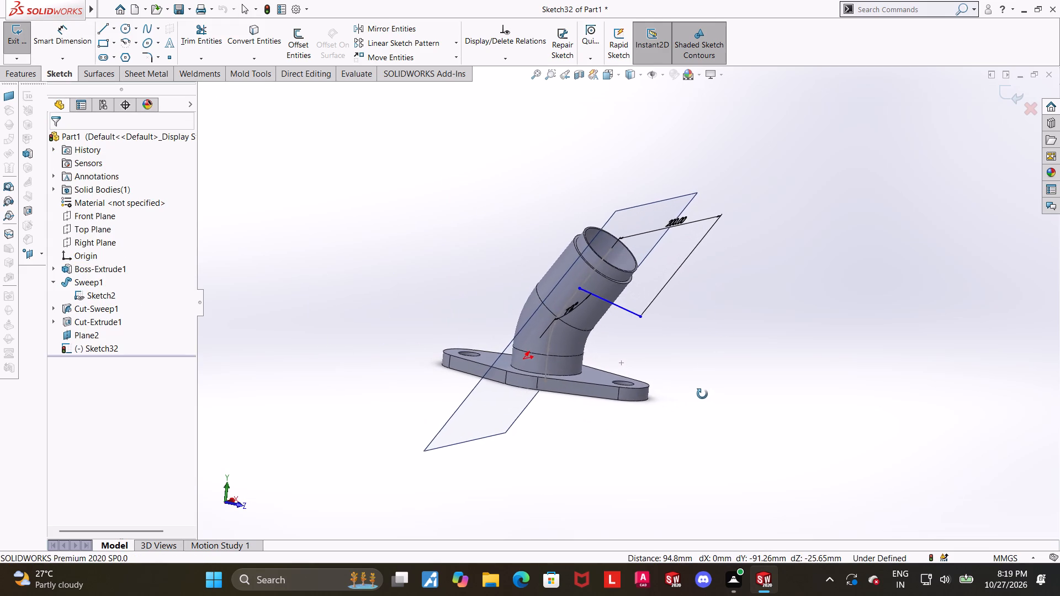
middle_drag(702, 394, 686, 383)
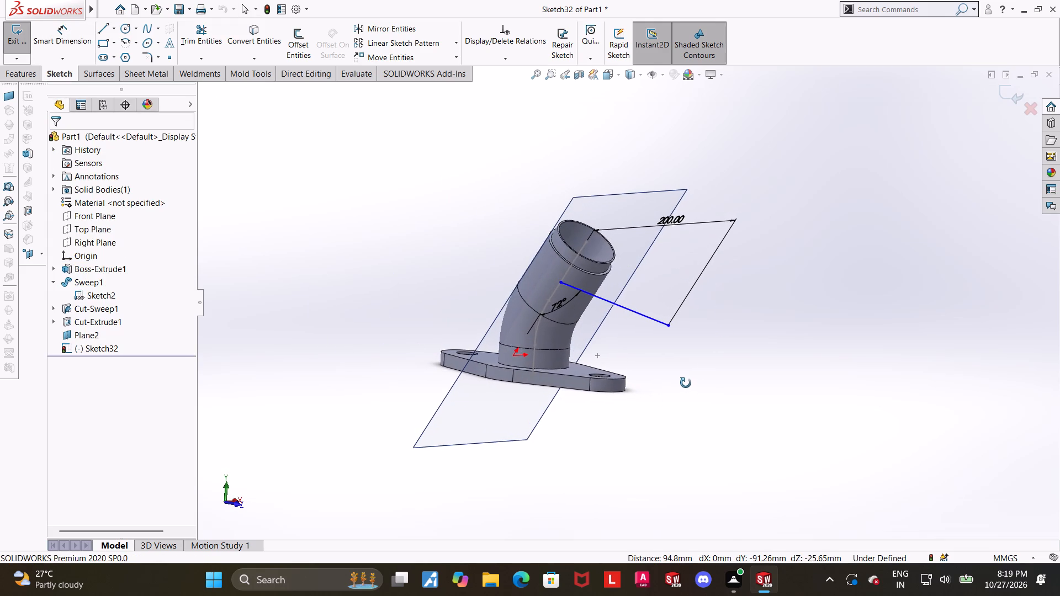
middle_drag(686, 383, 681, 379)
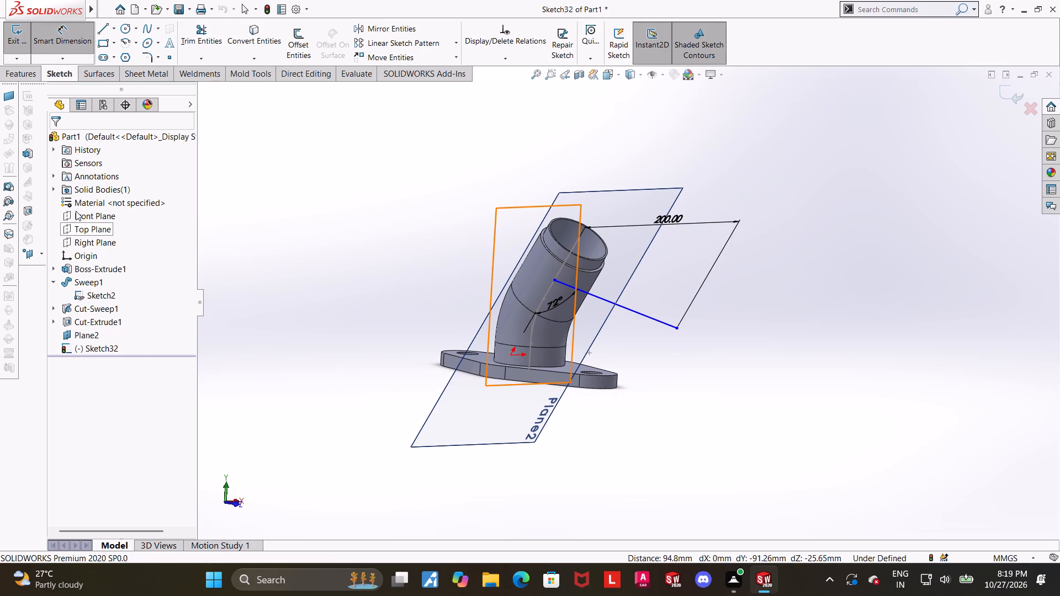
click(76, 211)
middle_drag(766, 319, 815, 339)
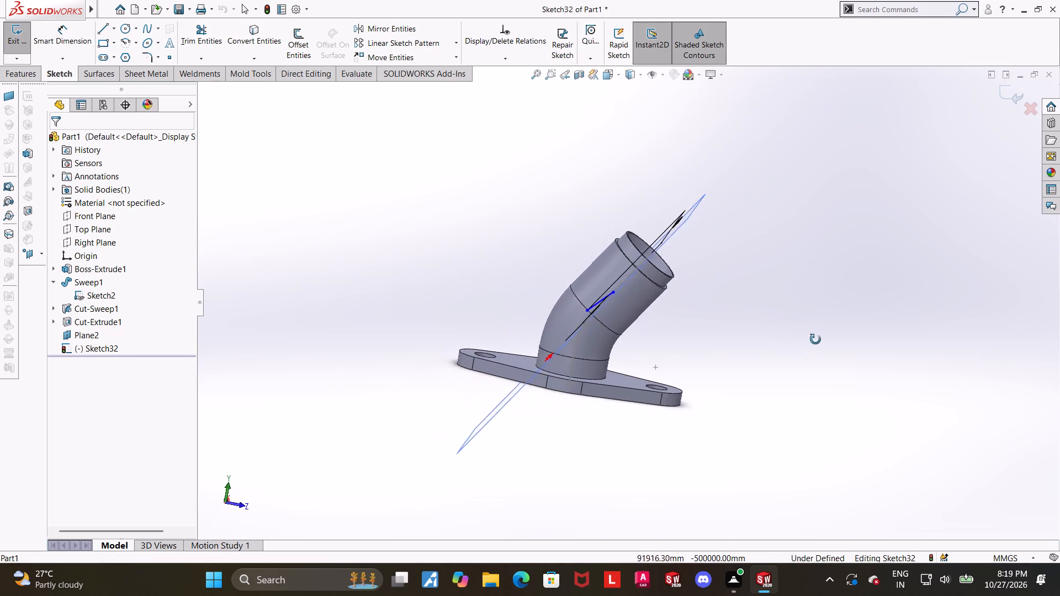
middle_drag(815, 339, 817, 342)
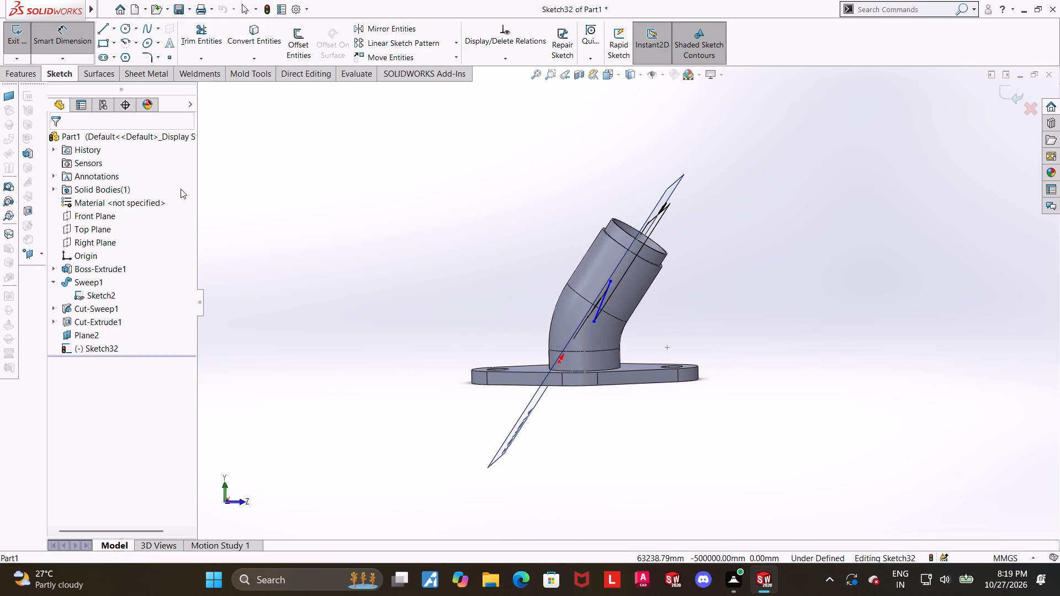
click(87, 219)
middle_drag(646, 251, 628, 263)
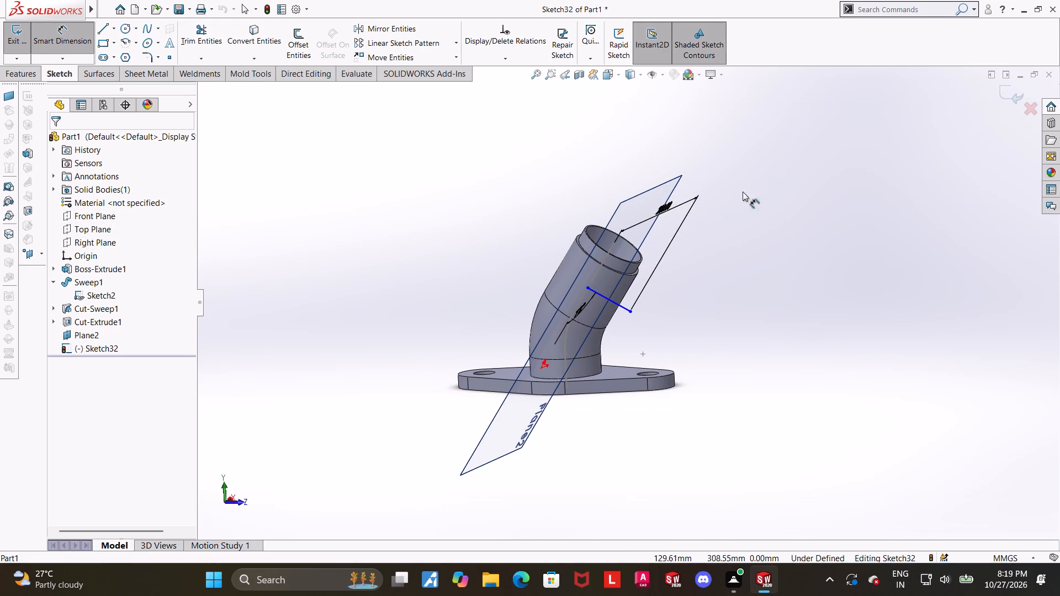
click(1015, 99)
Delete Sketch32, which contains the sloping line for the branch pipe.
middle_drag(856, 208, 866, 222)
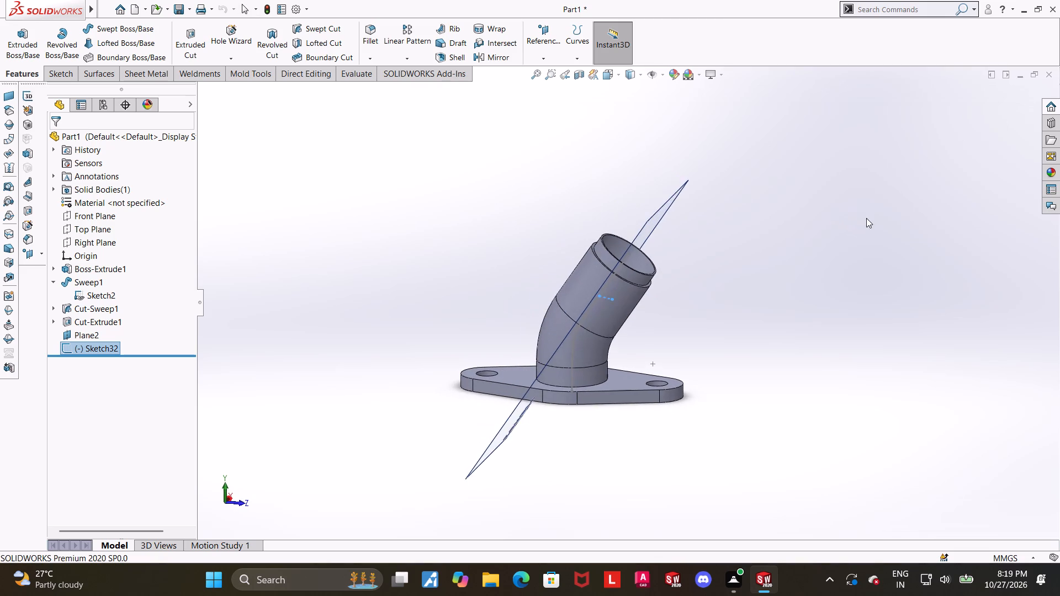
scroll(751, 278, down, 3)
scroll(708, 280, up, 3)
click(611, 73)
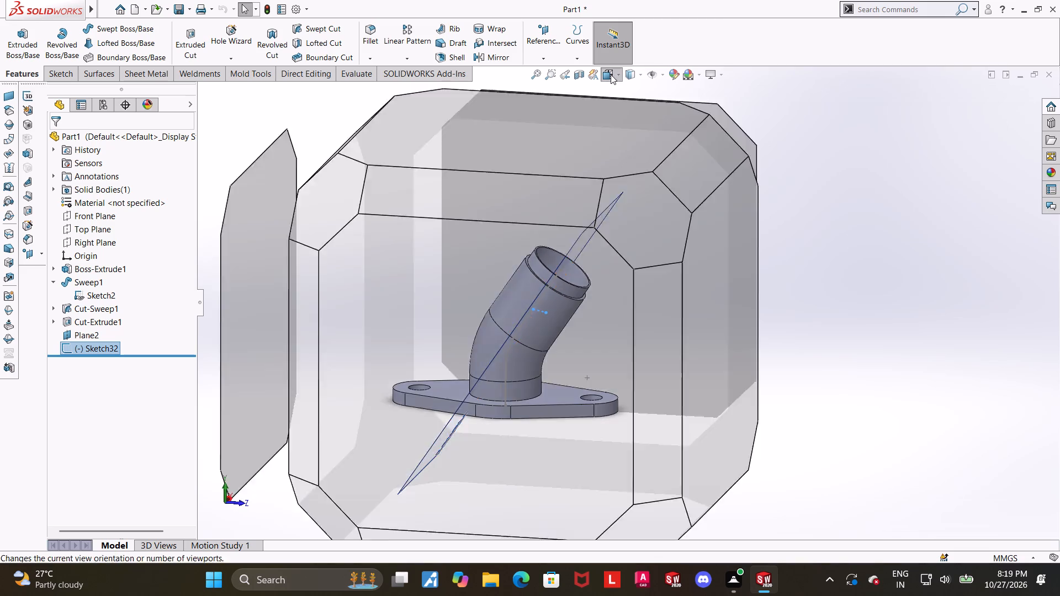
click(492, 411)
scroll(769, 262, down, 1)
middle_drag(773, 277, 756, 278)
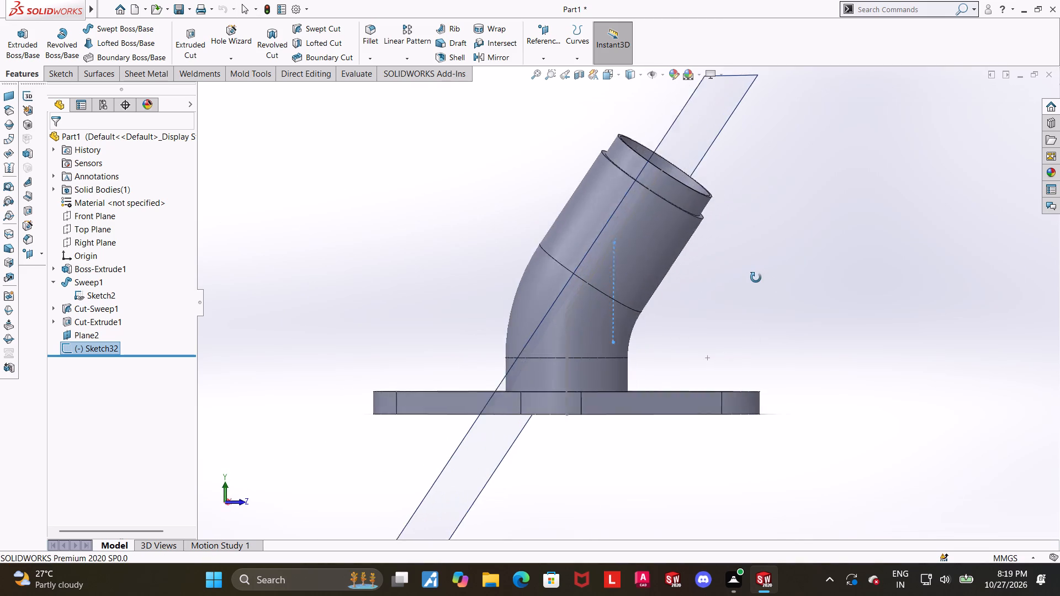
middle_drag(756, 278, 750, 278)
middle_drag(750, 281, 692, 288)
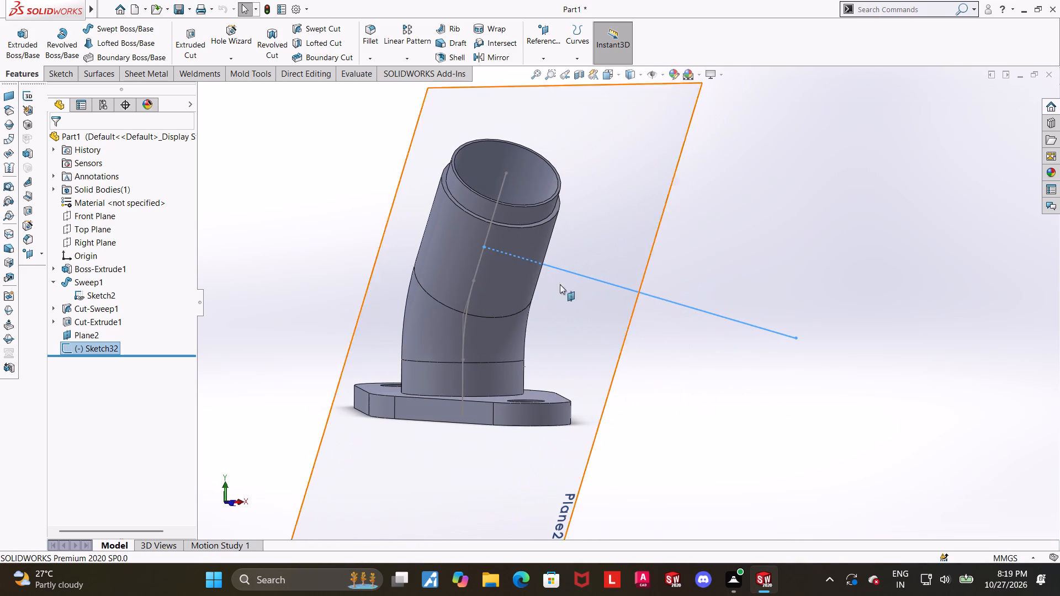
right_click(114, 345)
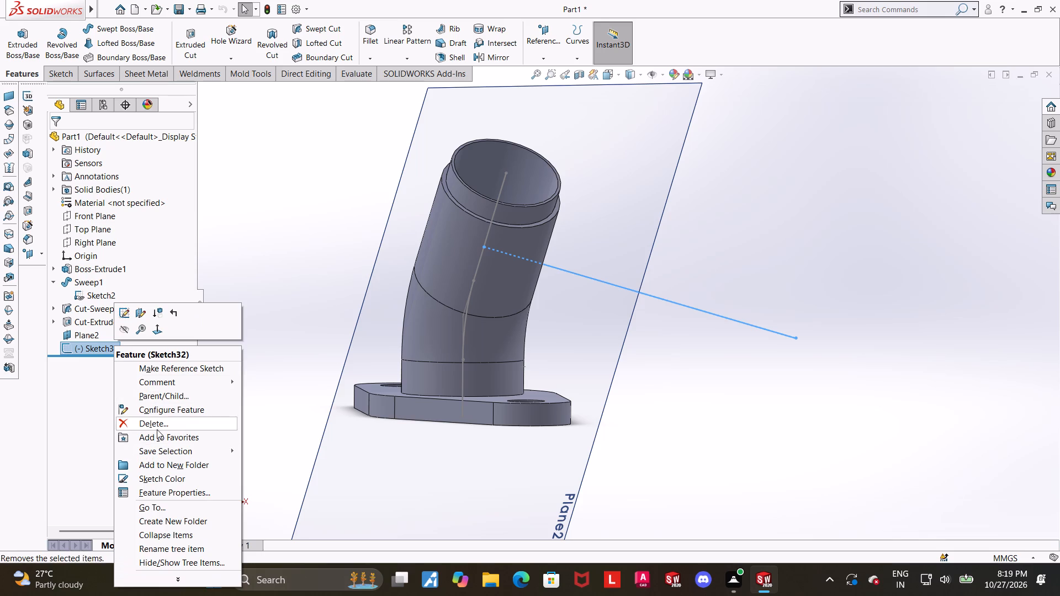
click(157, 425)
click(616, 213)
Delete the angled reference plane Plane2 that runs through the bent pipe.
scroll(643, 295, up, 2)
middle_drag(648, 301, 661, 311)
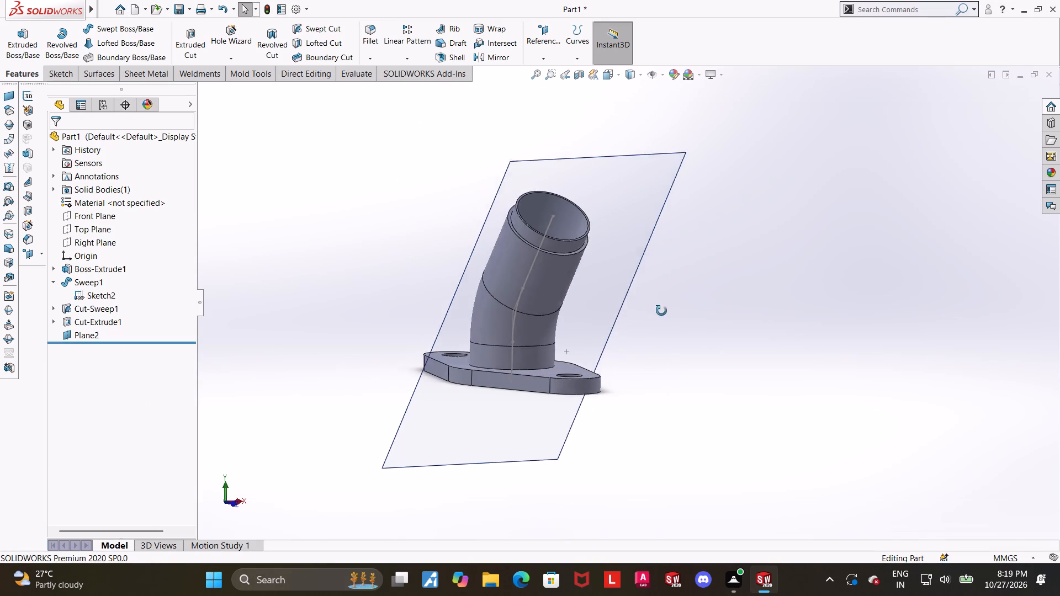
middle_drag(661, 311, 719, 334)
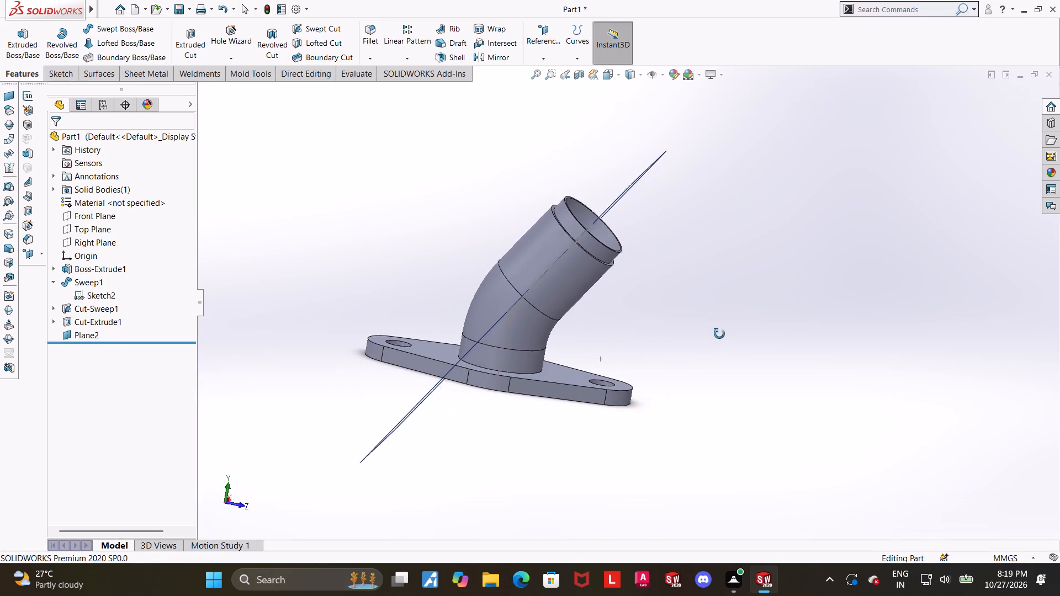
middle_drag(719, 334, 738, 301)
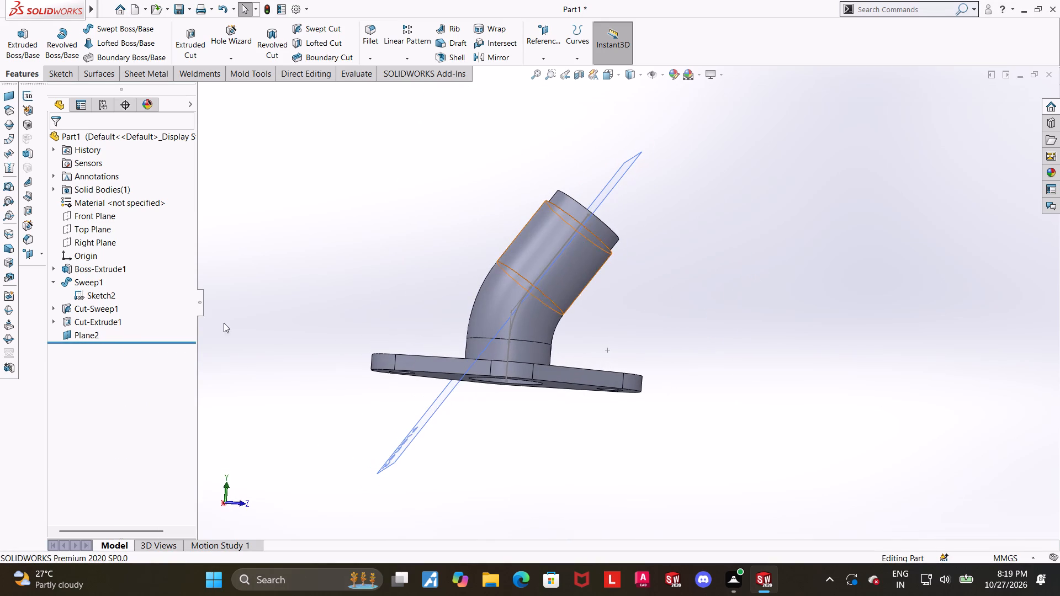
right_click(93, 337)
click(130, 441)
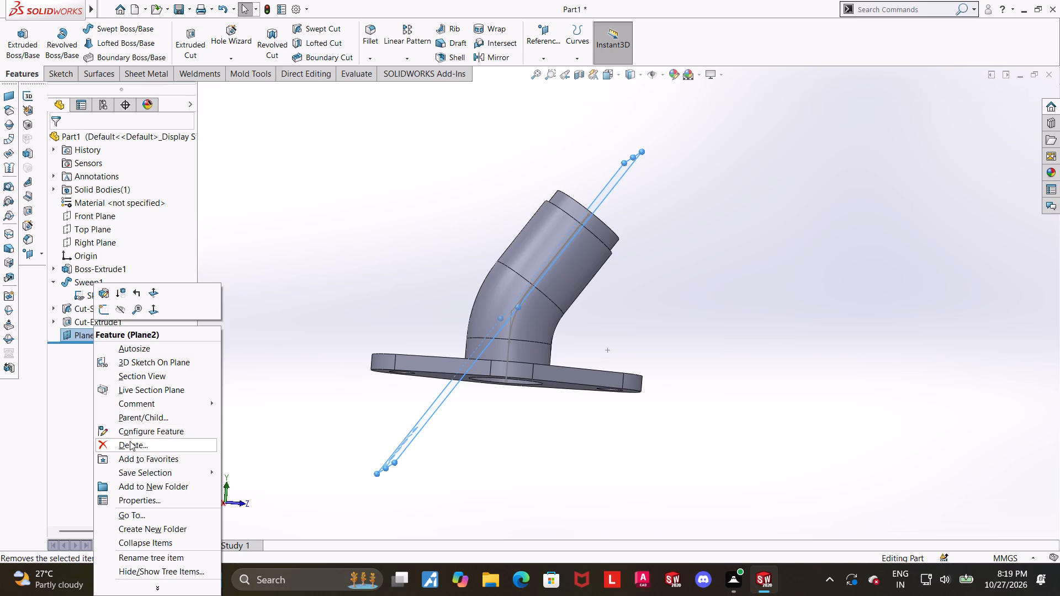
click(618, 217)
Examine the bent pipe and its sweep path sketch closely from the left view.
middle_drag(654, 233, 650, 274)
scroll(635, 263, down, 3)
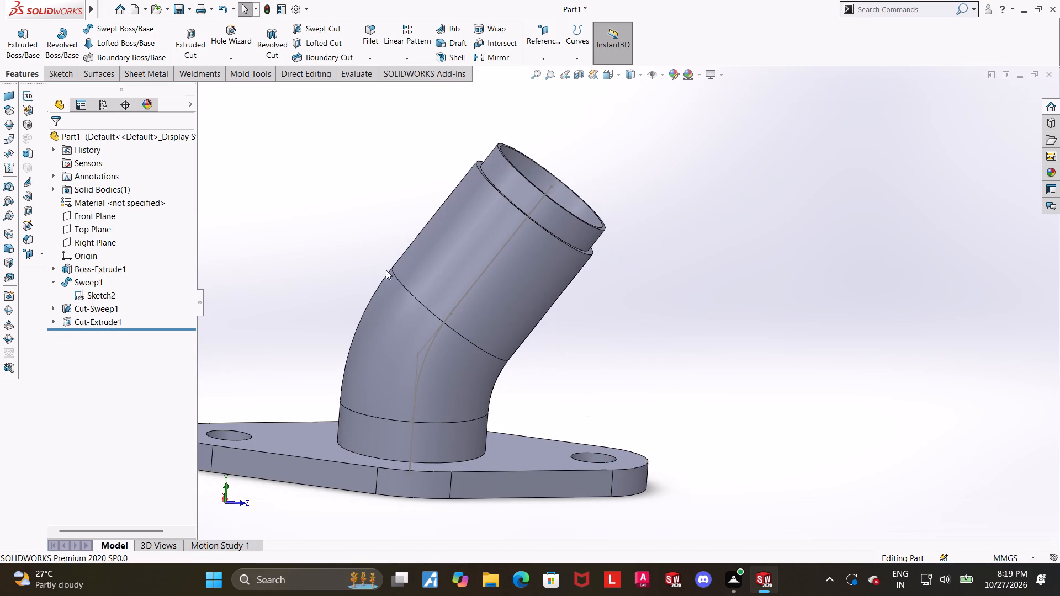
click(612, 82)
click(612, 81)
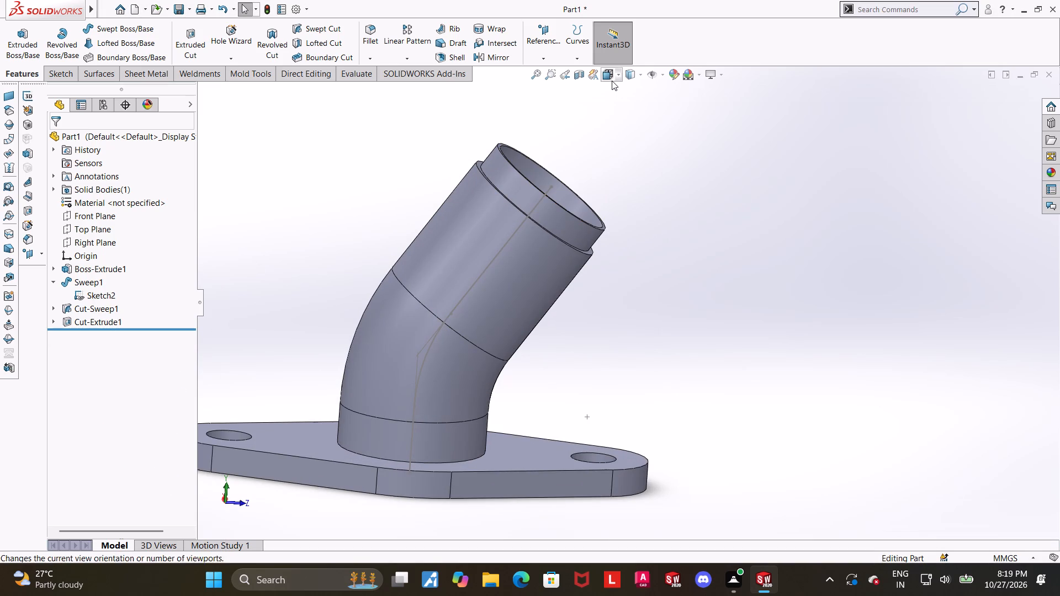
click(635, 135)
click(605, 78)
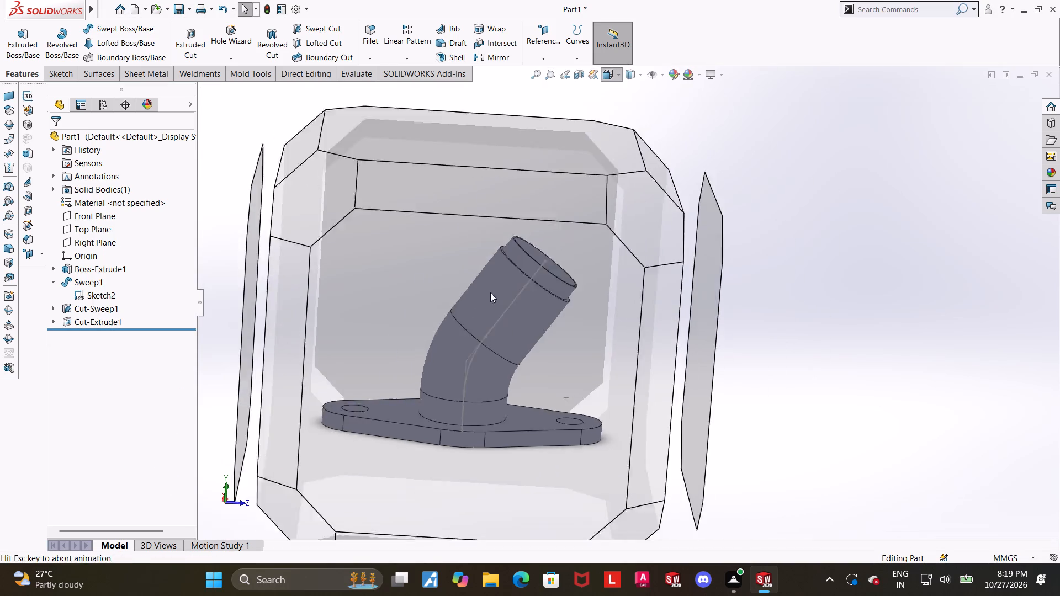
click(484, 351)
scroll(843, 384, up, 2)
scroll(947, 318, down, 1)
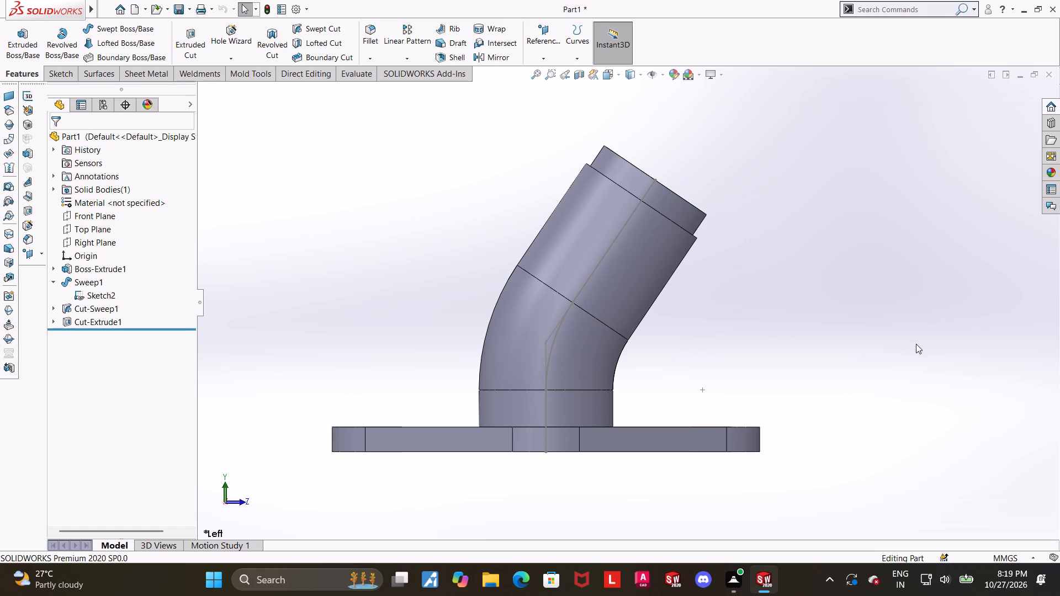
scroll(908, 344, down, 1)
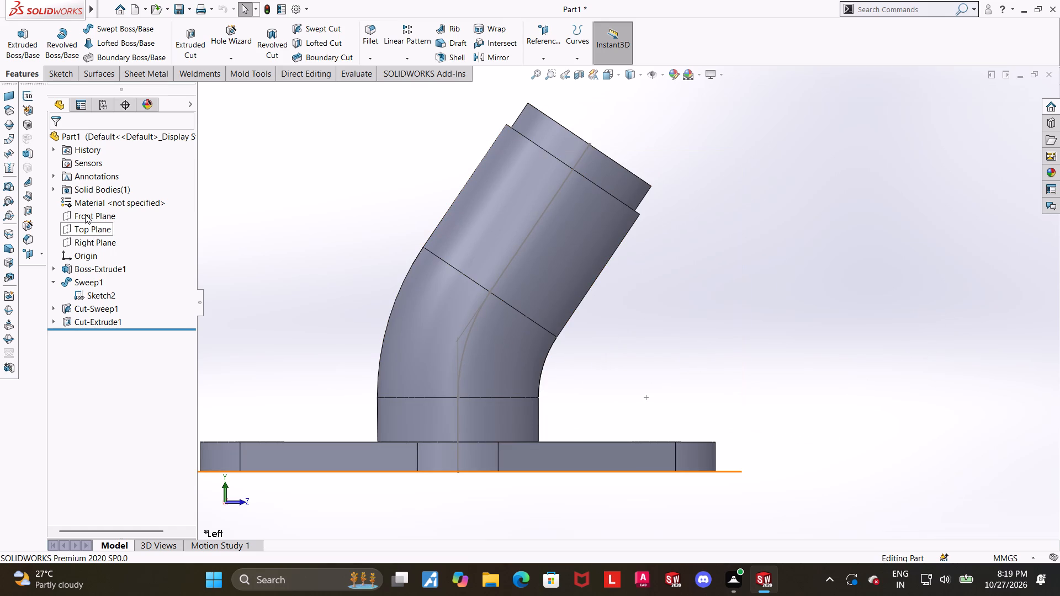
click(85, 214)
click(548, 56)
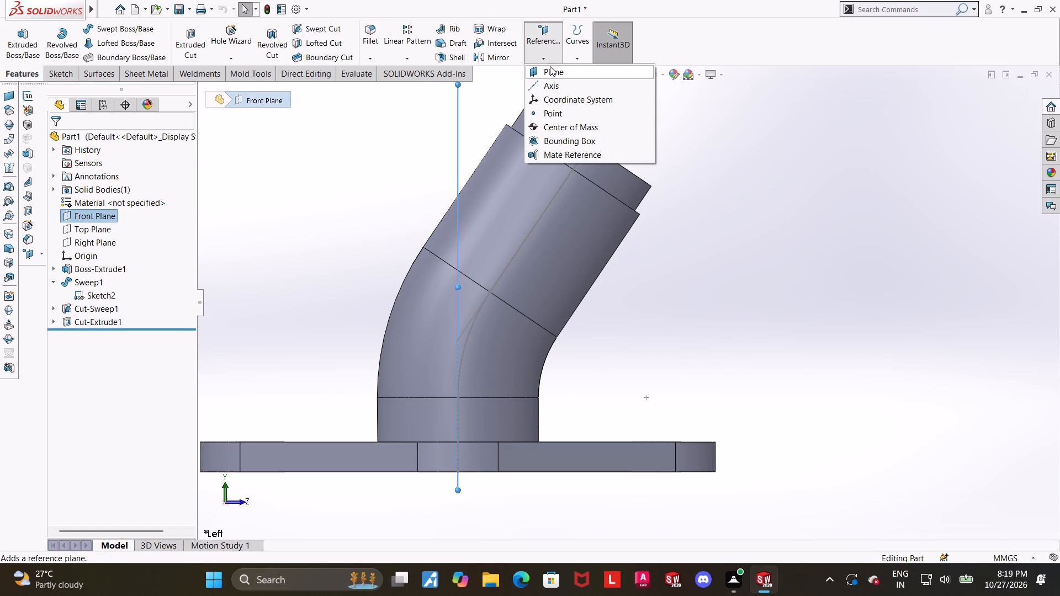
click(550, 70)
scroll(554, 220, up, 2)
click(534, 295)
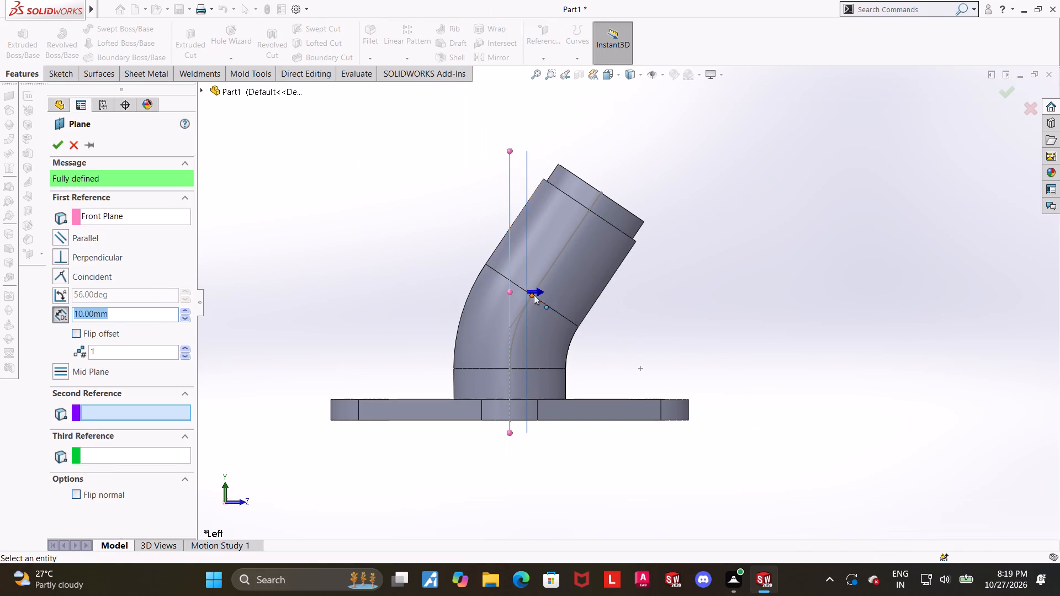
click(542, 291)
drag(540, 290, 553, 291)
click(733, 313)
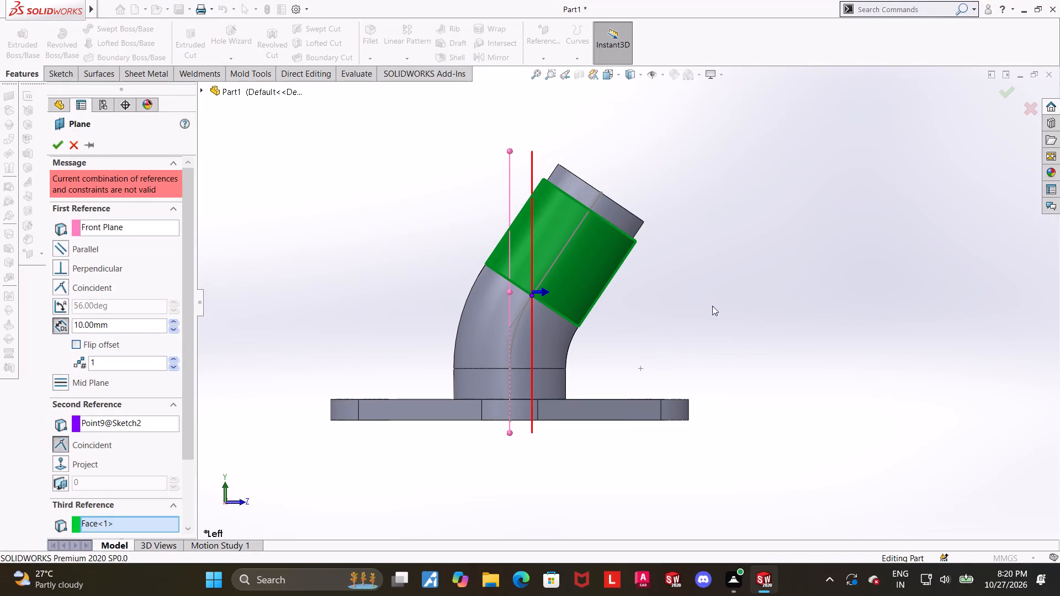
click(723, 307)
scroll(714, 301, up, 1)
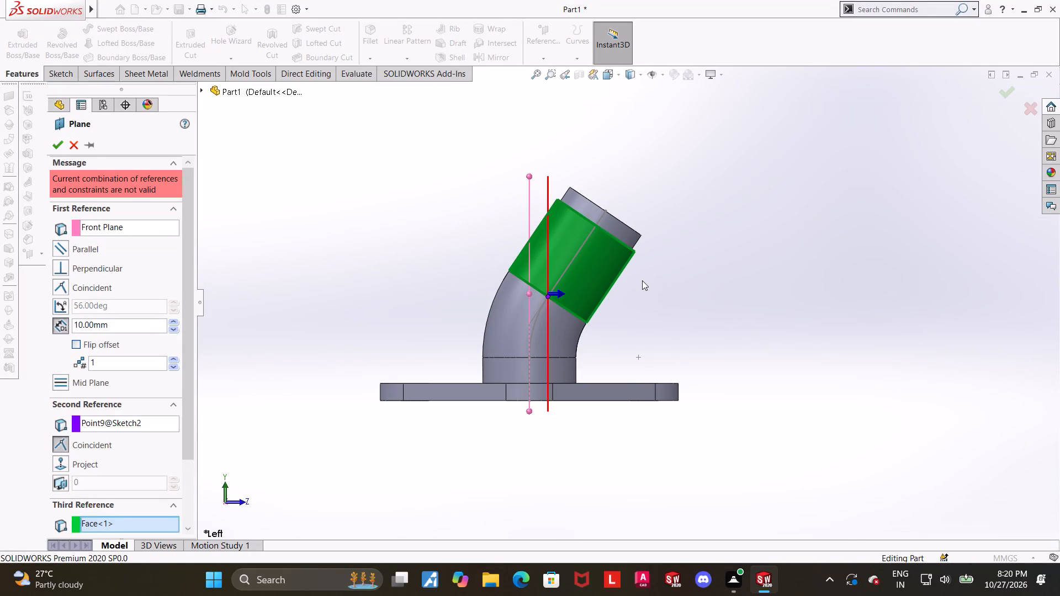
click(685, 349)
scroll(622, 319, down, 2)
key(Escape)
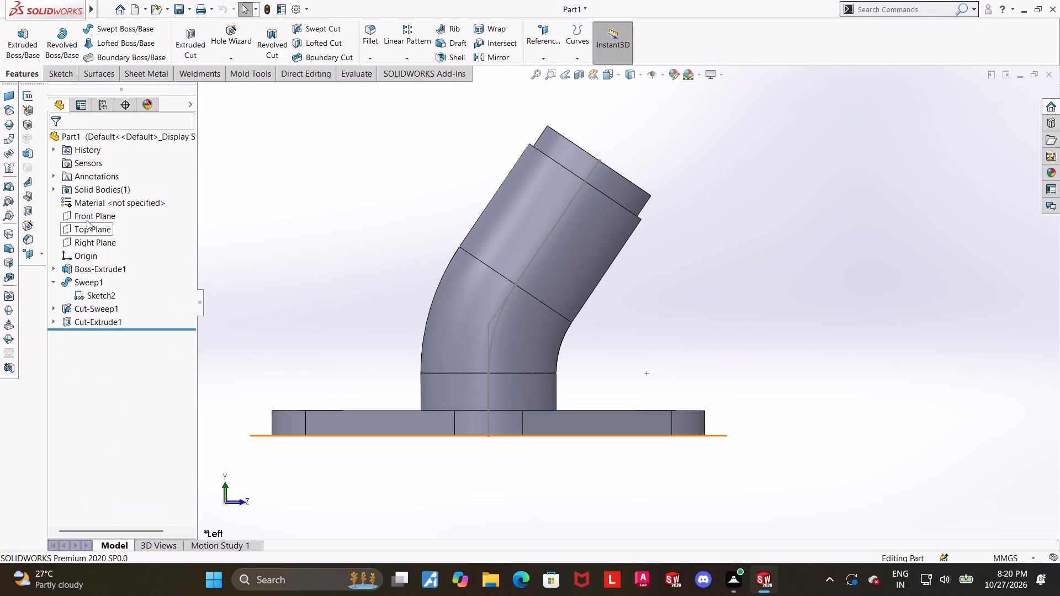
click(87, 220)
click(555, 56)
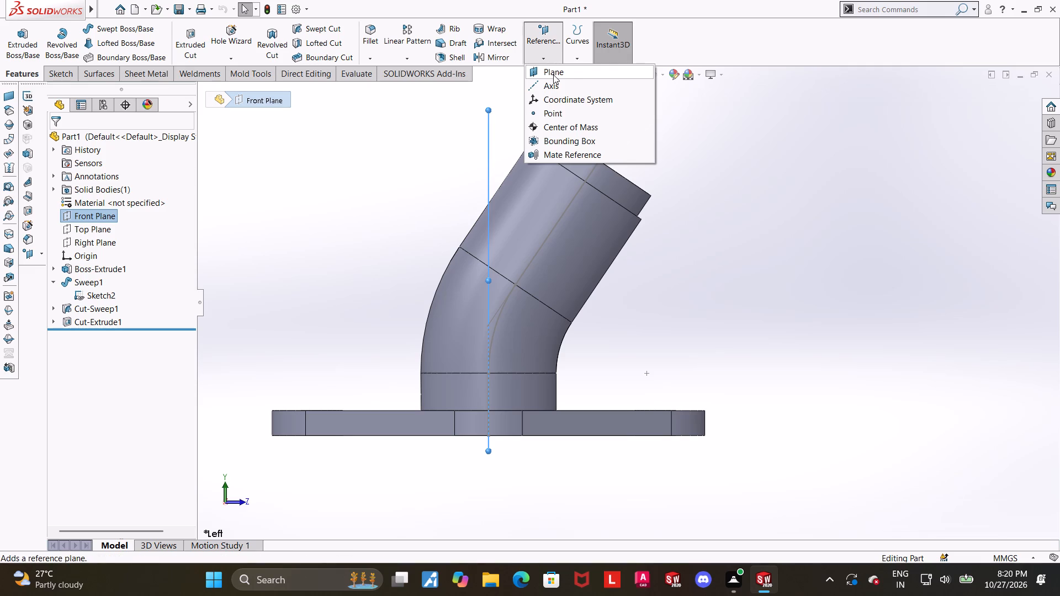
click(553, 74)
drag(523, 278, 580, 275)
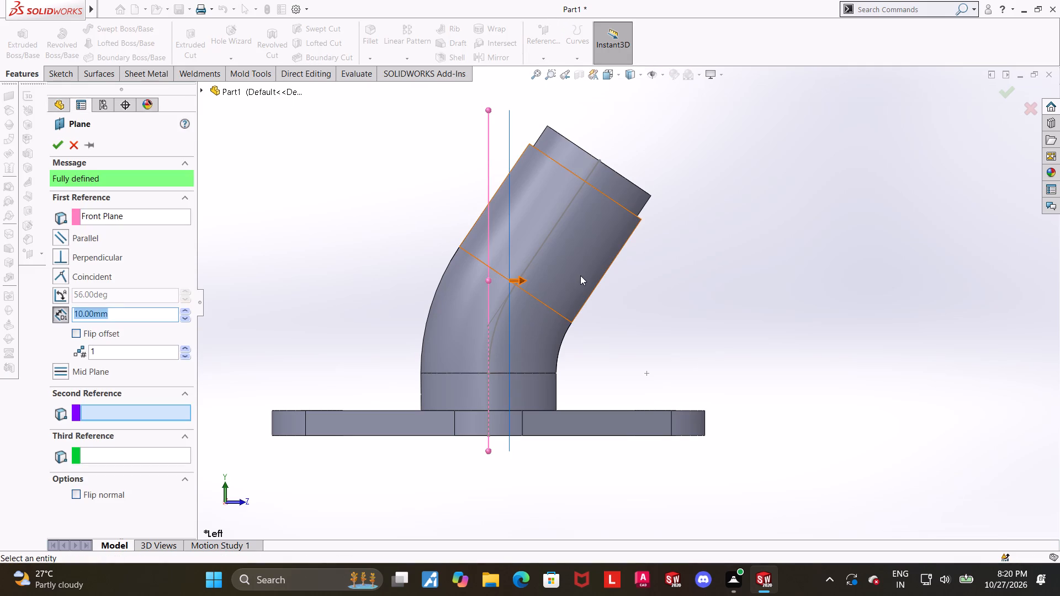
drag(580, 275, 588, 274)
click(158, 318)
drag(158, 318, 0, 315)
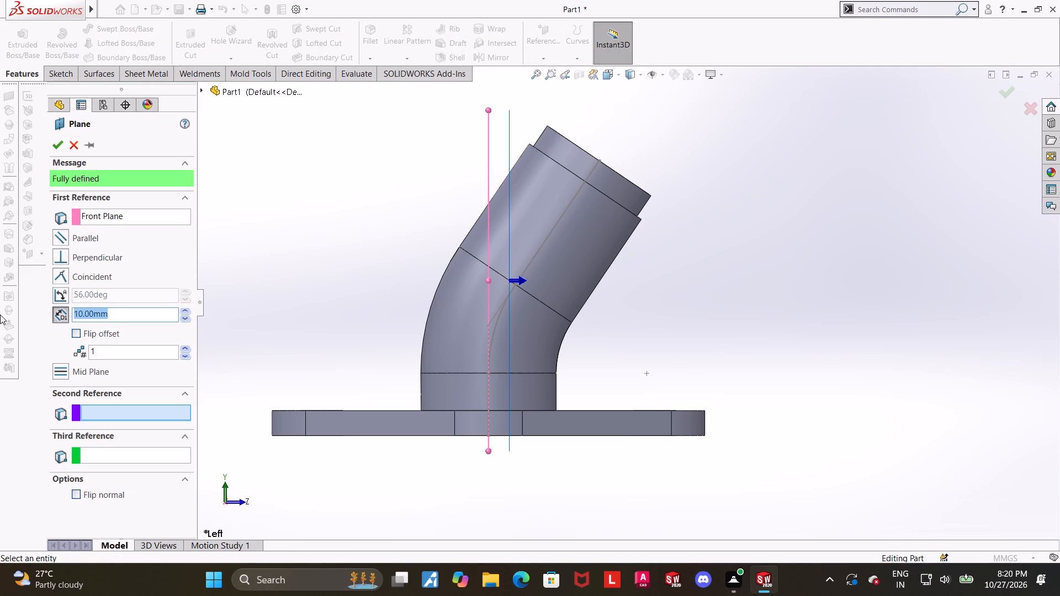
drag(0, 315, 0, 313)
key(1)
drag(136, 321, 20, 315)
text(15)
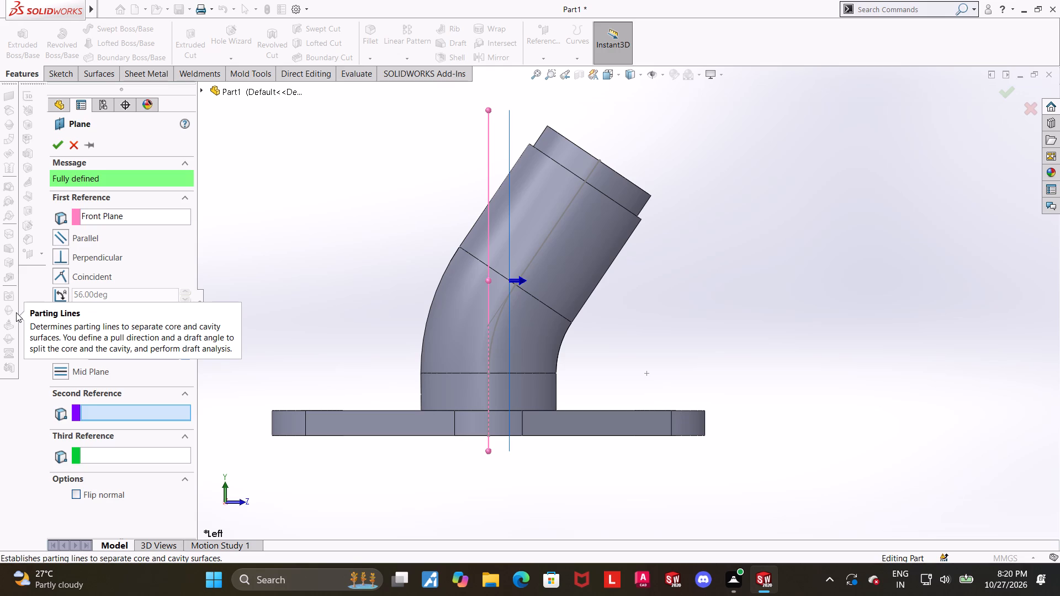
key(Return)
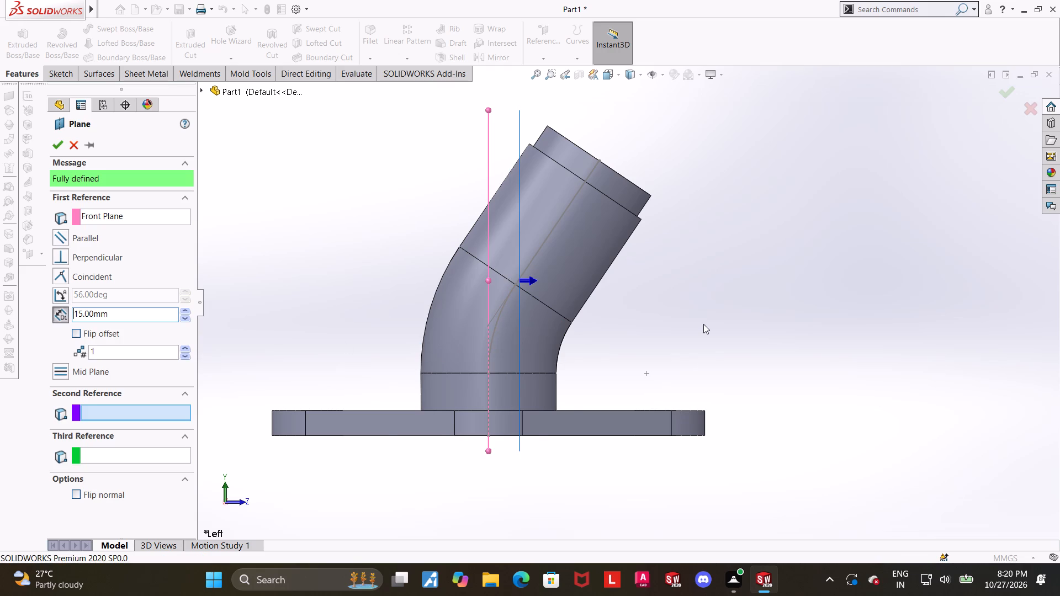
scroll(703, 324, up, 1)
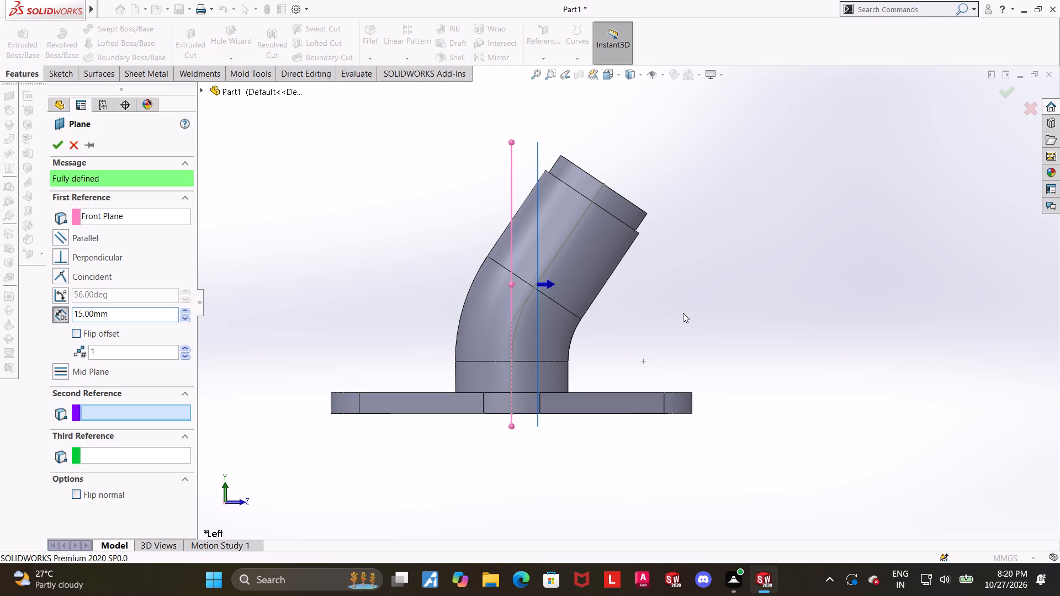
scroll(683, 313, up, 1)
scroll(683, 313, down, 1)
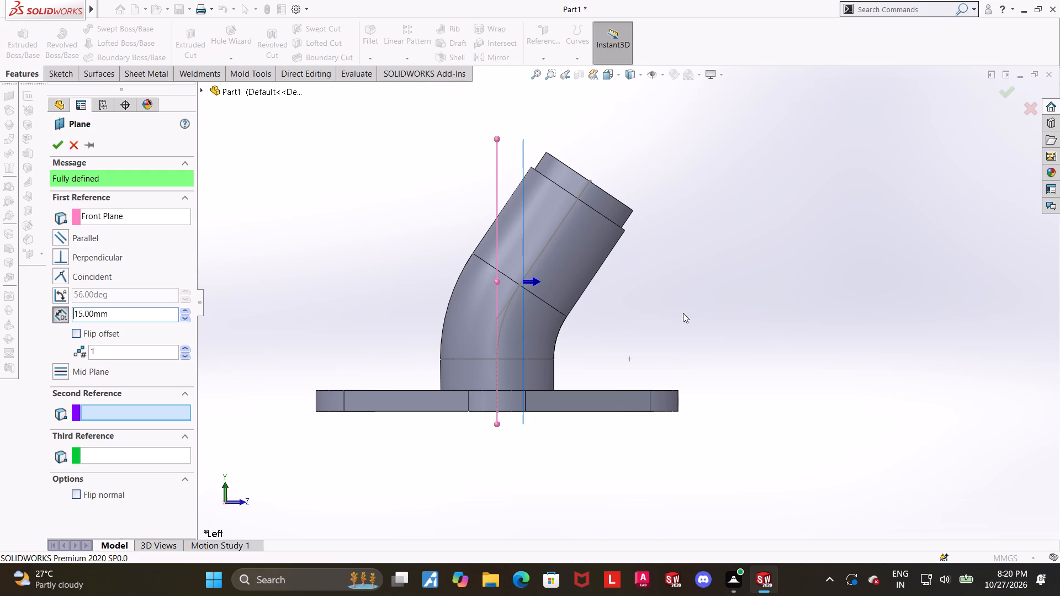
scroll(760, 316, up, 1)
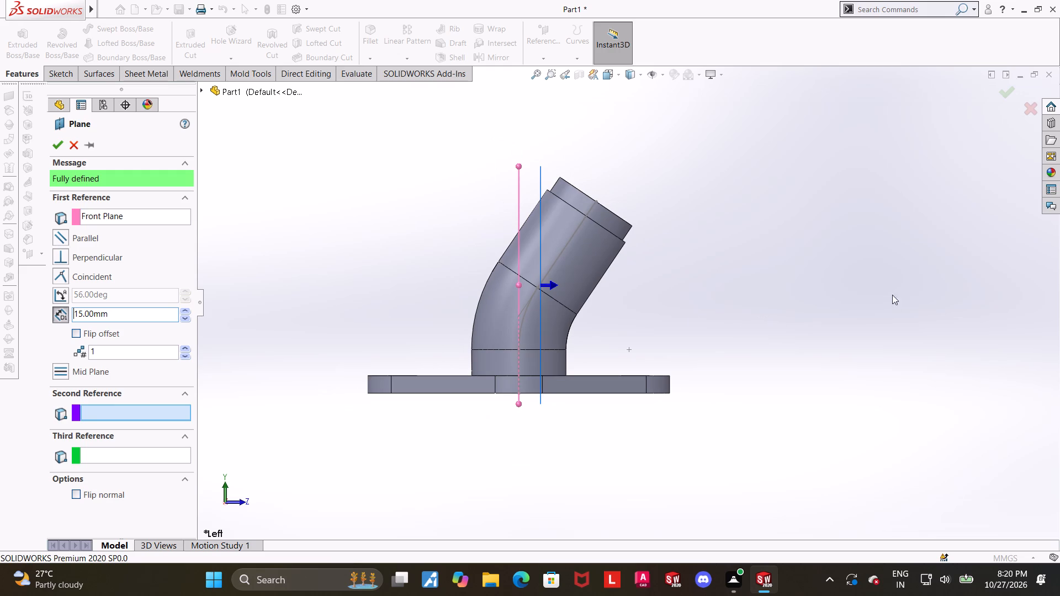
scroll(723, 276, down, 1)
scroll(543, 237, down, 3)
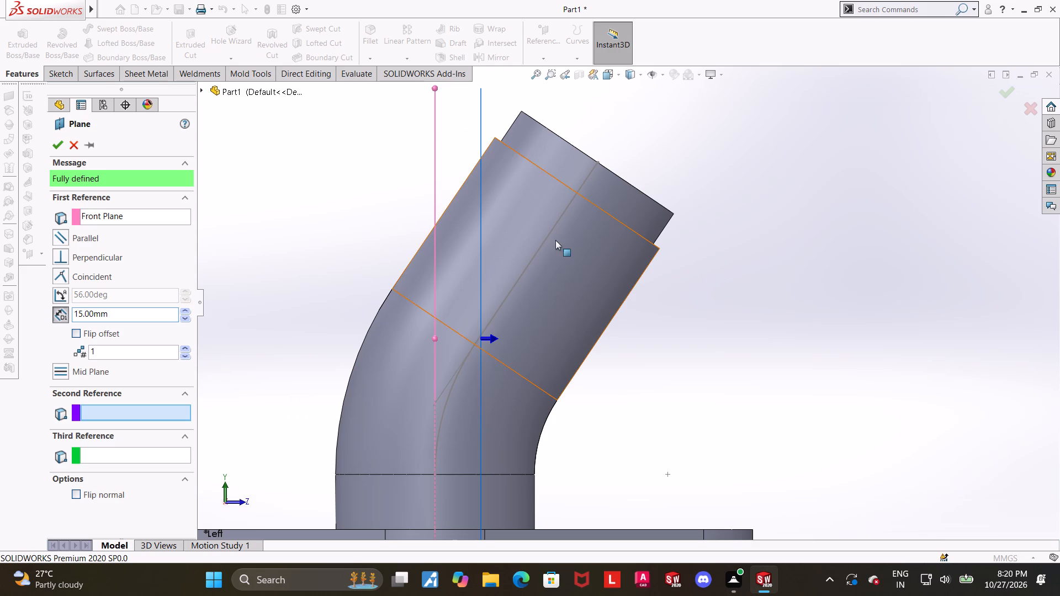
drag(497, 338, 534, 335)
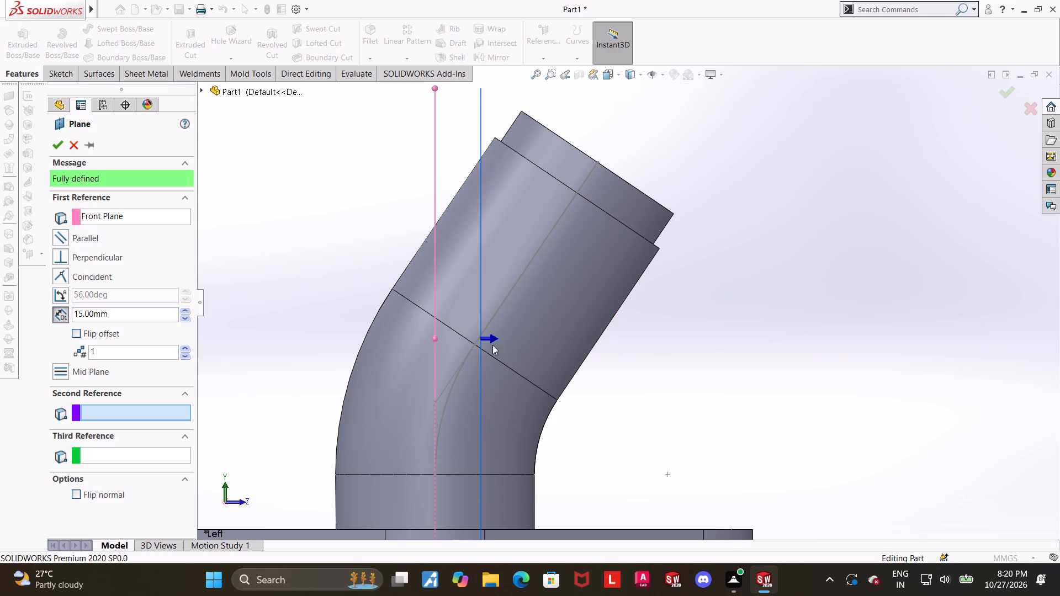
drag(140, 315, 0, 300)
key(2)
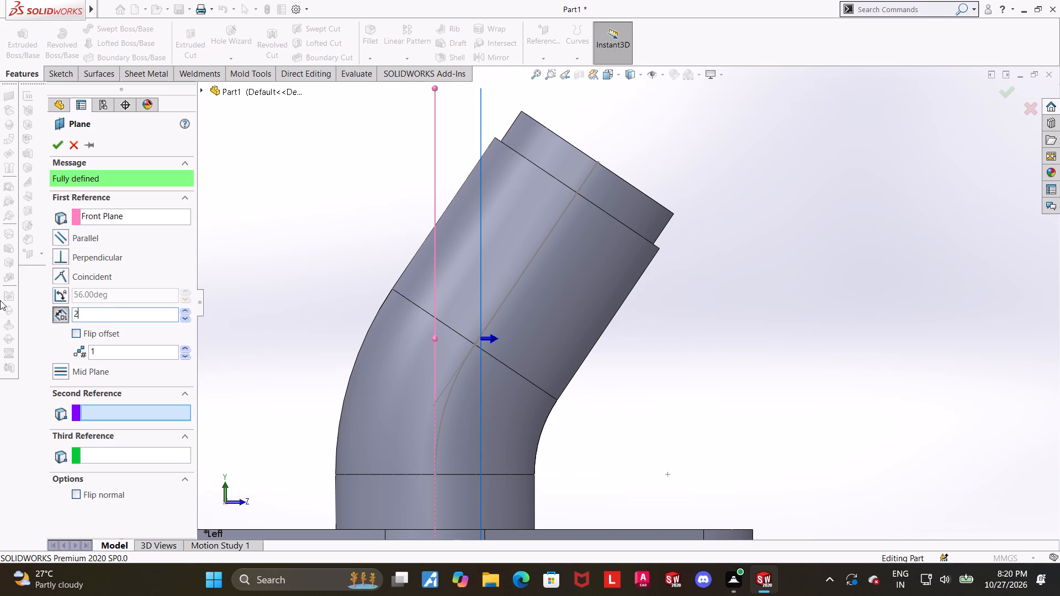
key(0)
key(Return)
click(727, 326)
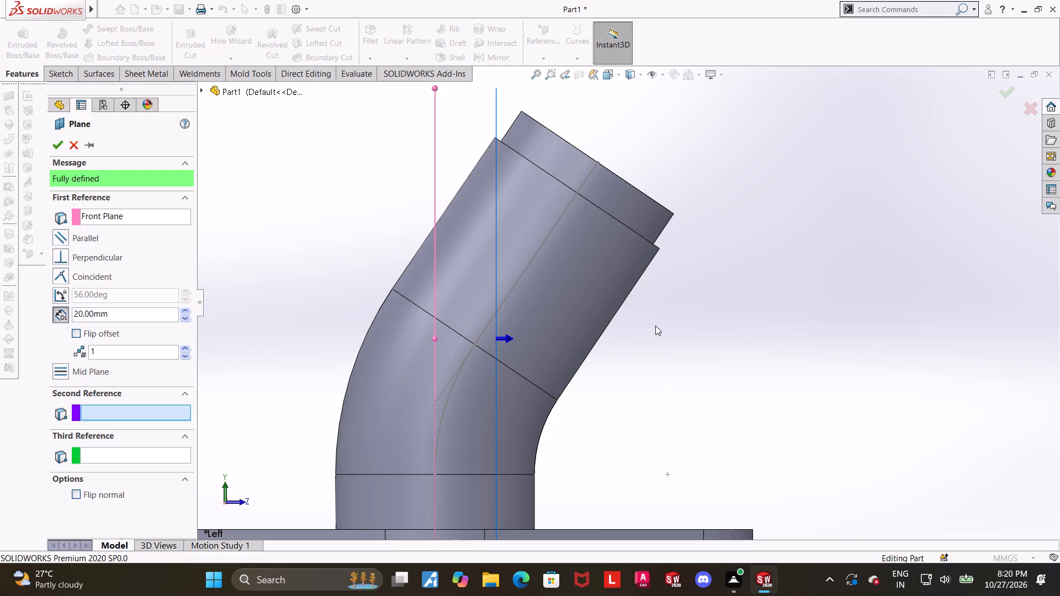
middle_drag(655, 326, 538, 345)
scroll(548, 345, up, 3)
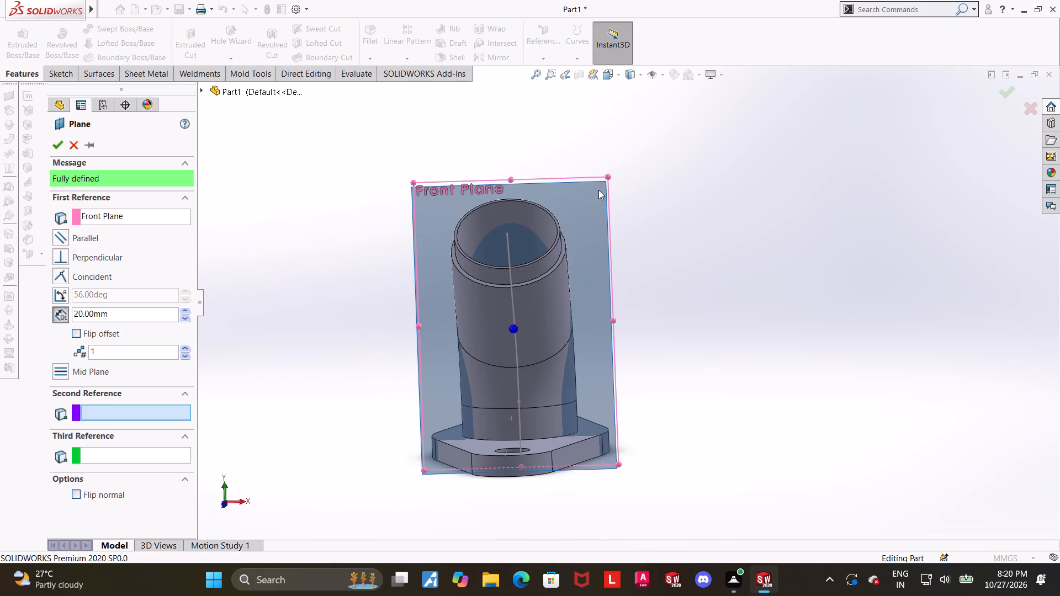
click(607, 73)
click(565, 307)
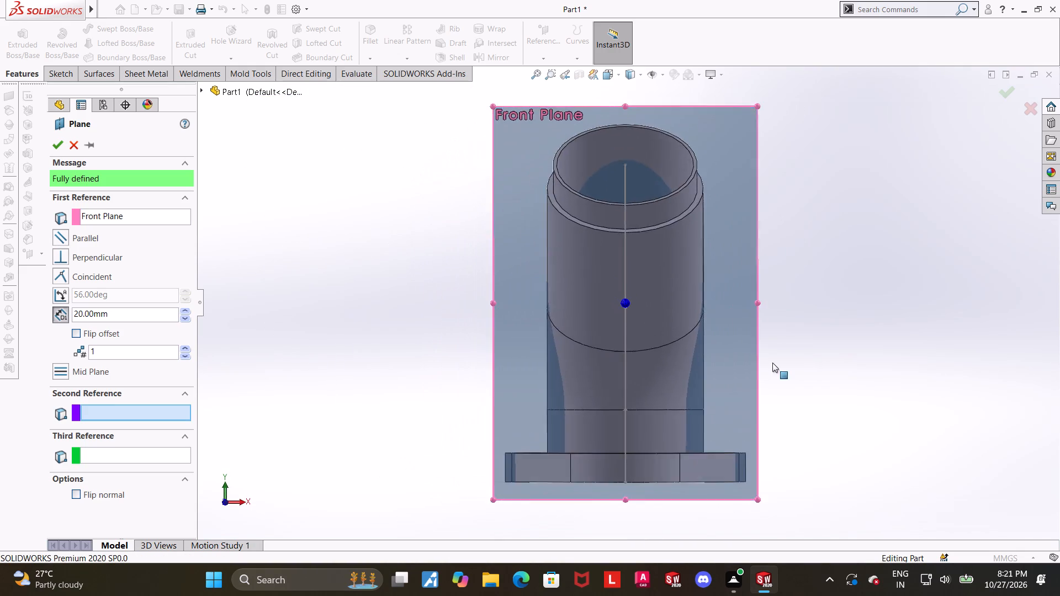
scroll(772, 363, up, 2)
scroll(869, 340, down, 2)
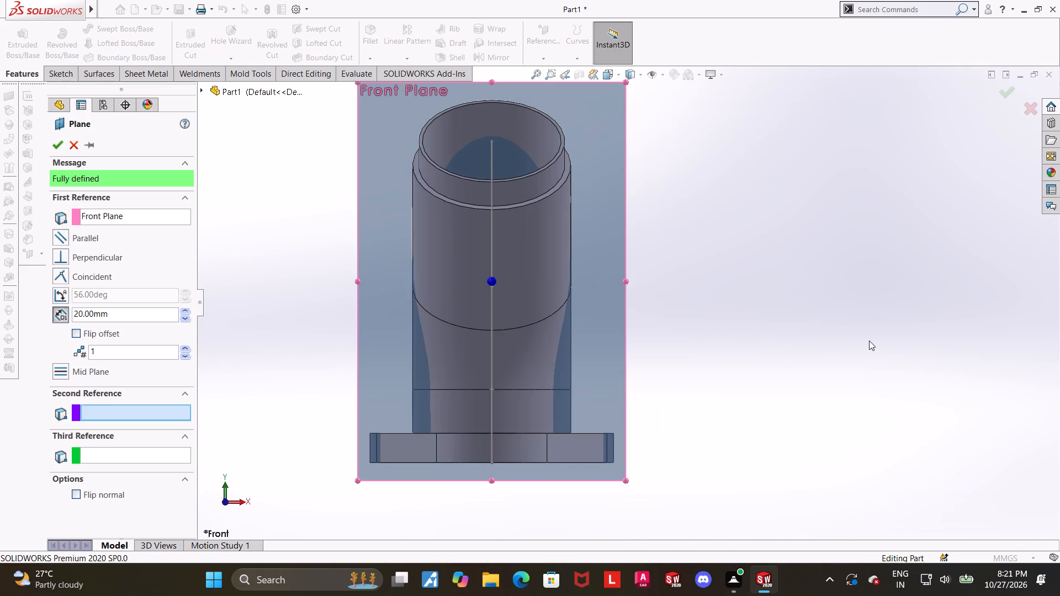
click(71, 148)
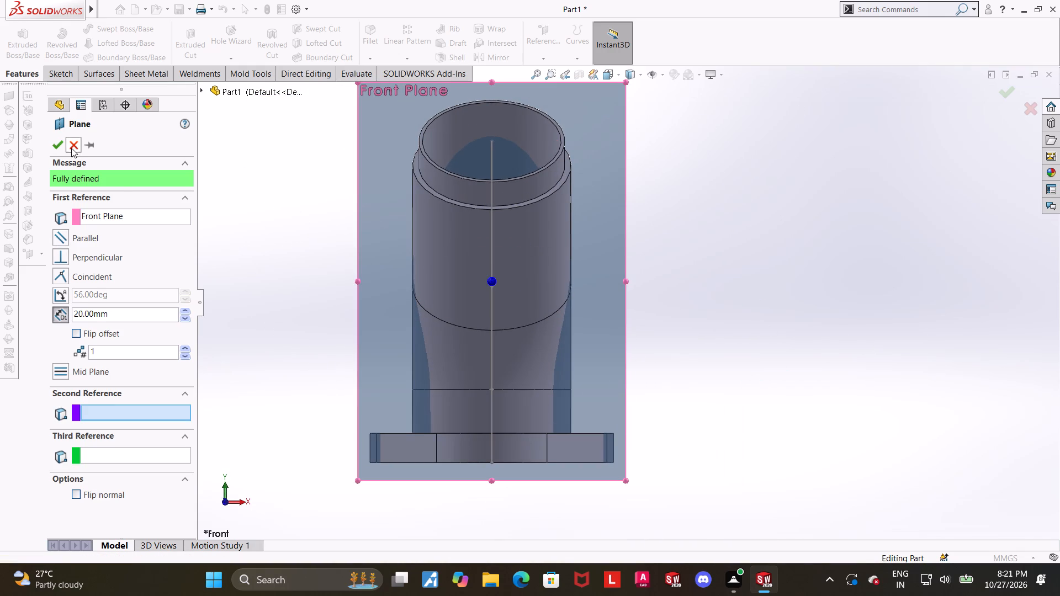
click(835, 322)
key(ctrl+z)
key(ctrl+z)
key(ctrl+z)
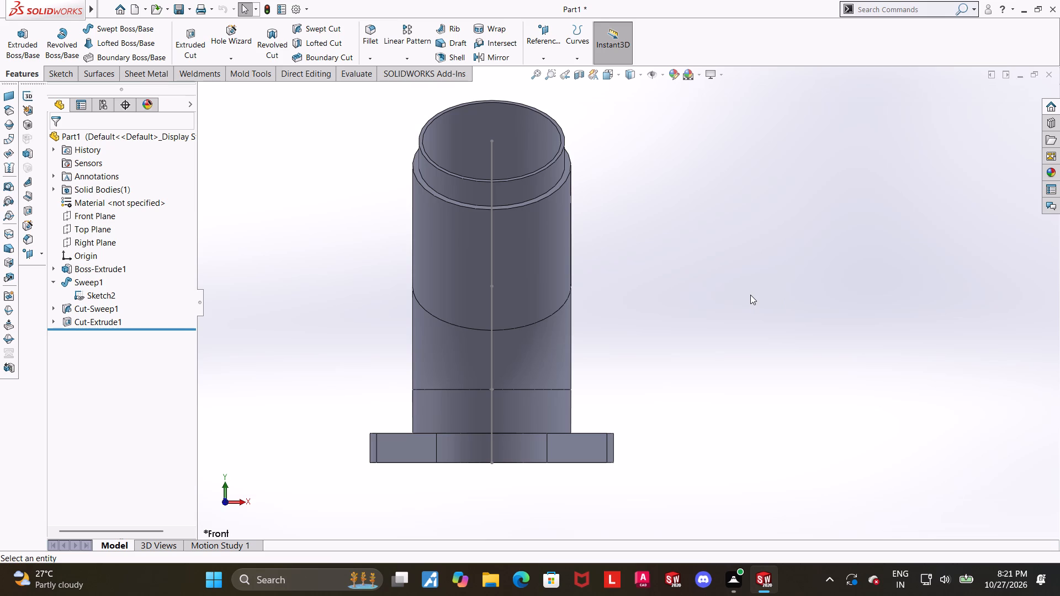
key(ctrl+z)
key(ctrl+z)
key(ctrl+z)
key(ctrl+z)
Examine the bent pipe and diamond flange from several angles, and finish in the front view.
scroll(709, 294, up, 2)
middle_drag(594, 254, 691, 265)
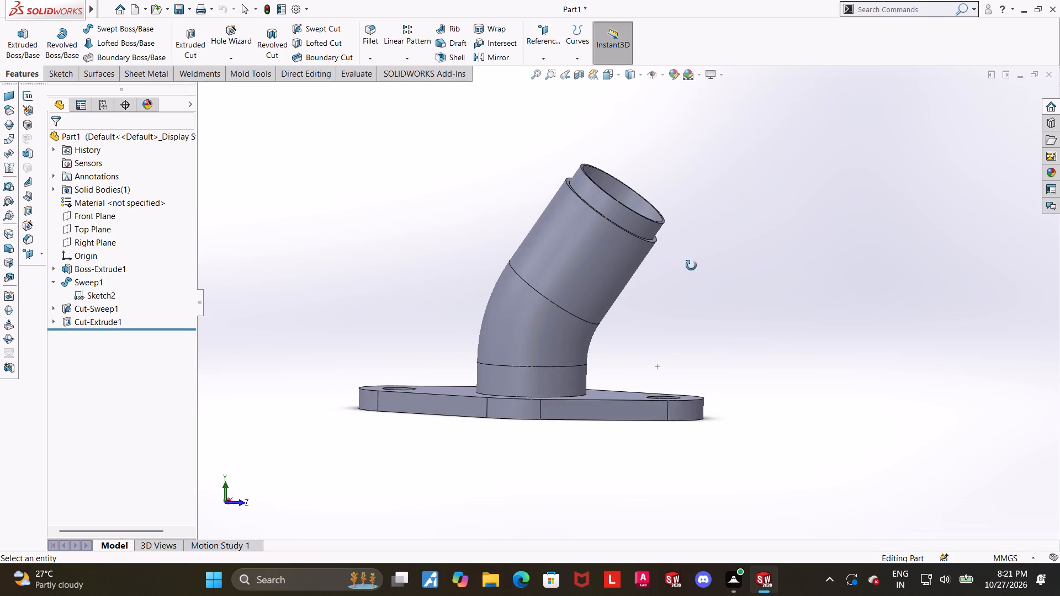
middle_drag(691, 265, 675, 299)
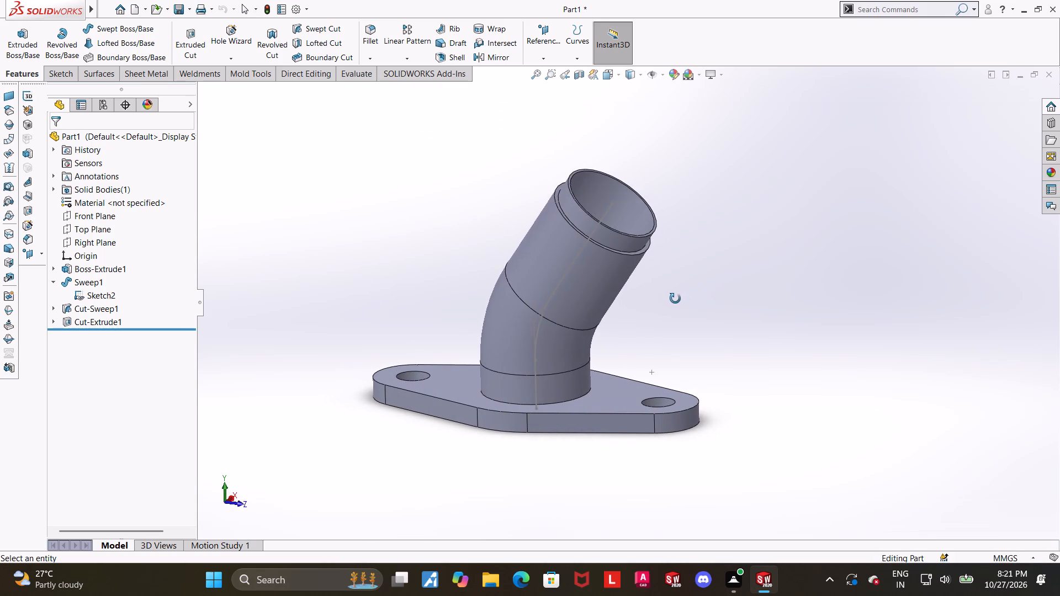
middle_drag(675, 299, 639, 310)
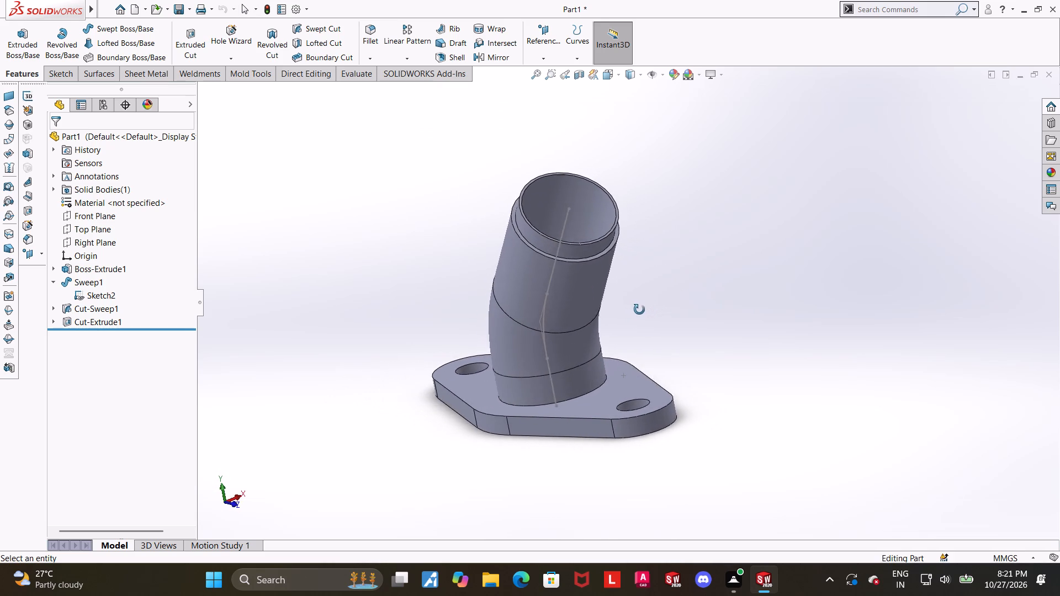
middle_drag(639, 310, 694, 291)
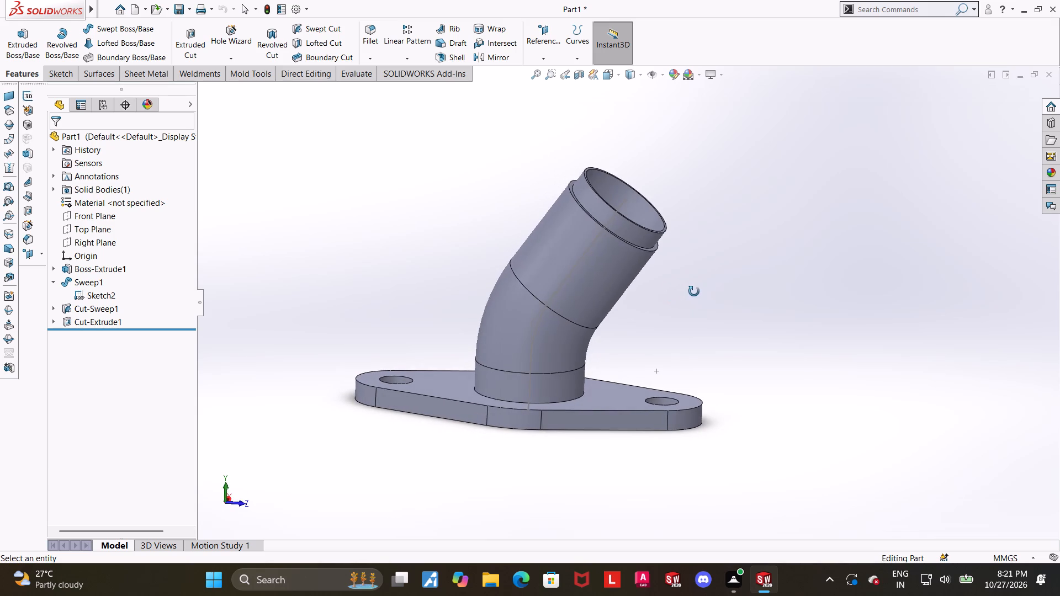
middle_drag(694, 291, 736, 296)
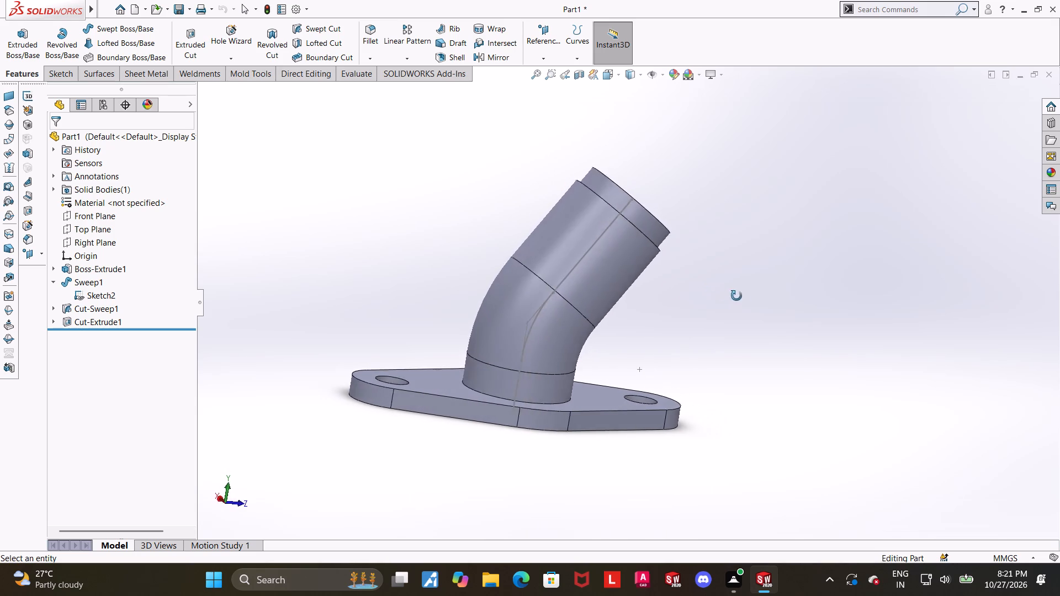
middle_drag(736, 296, 693, 272)
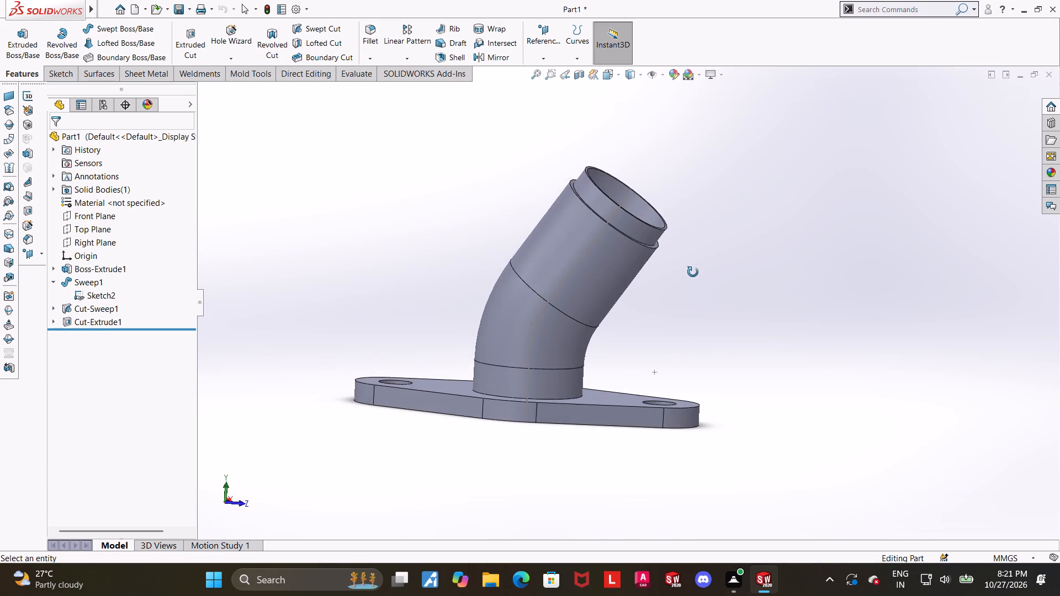
middle_drag(693, 272, 491, 311)
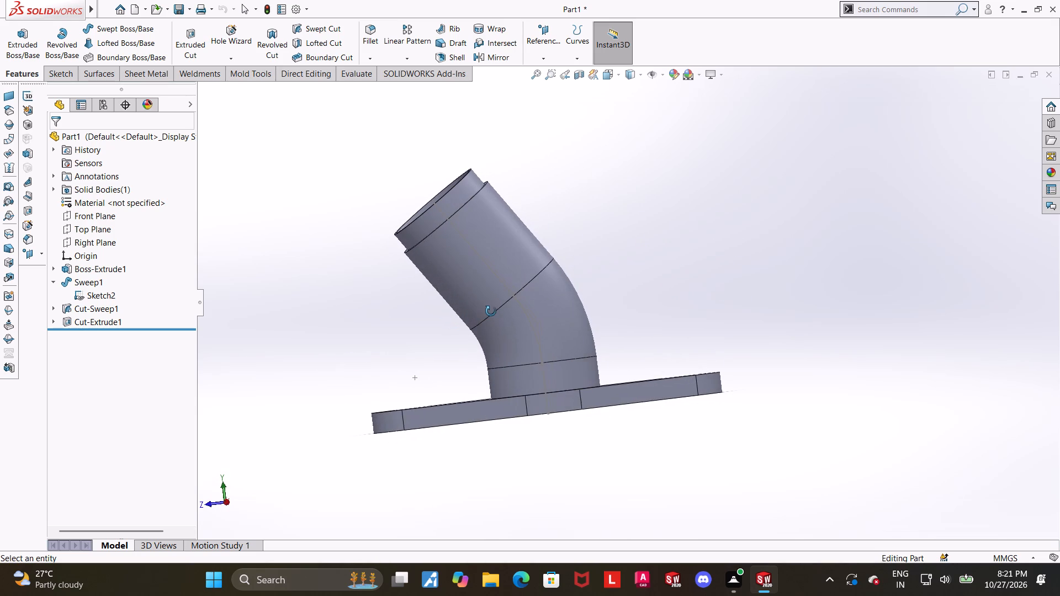
middle_drag(491, 311, 494, 308)
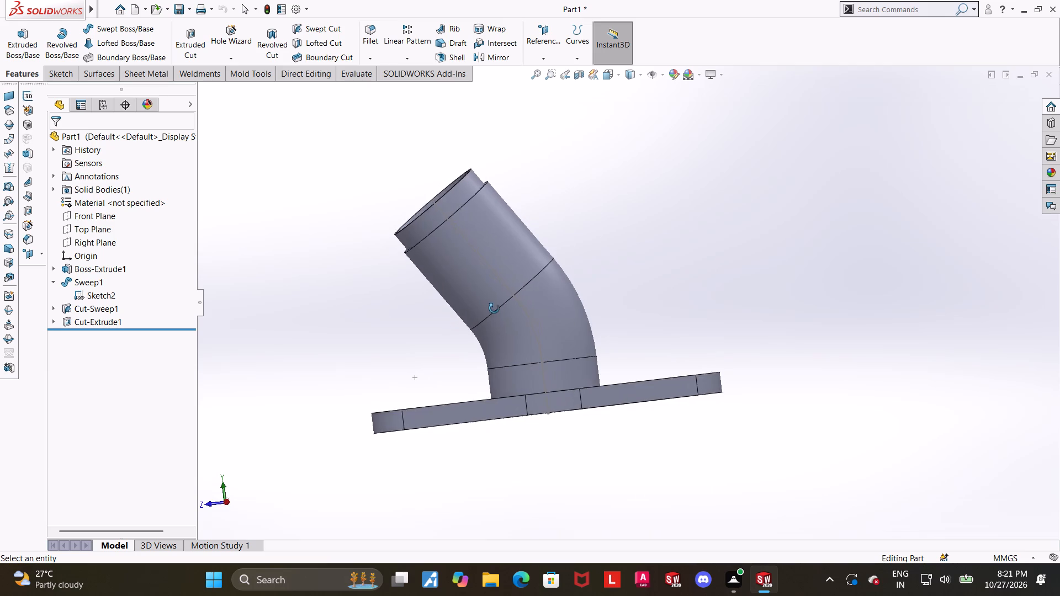
middle_drag(494, 308, 484, 308)
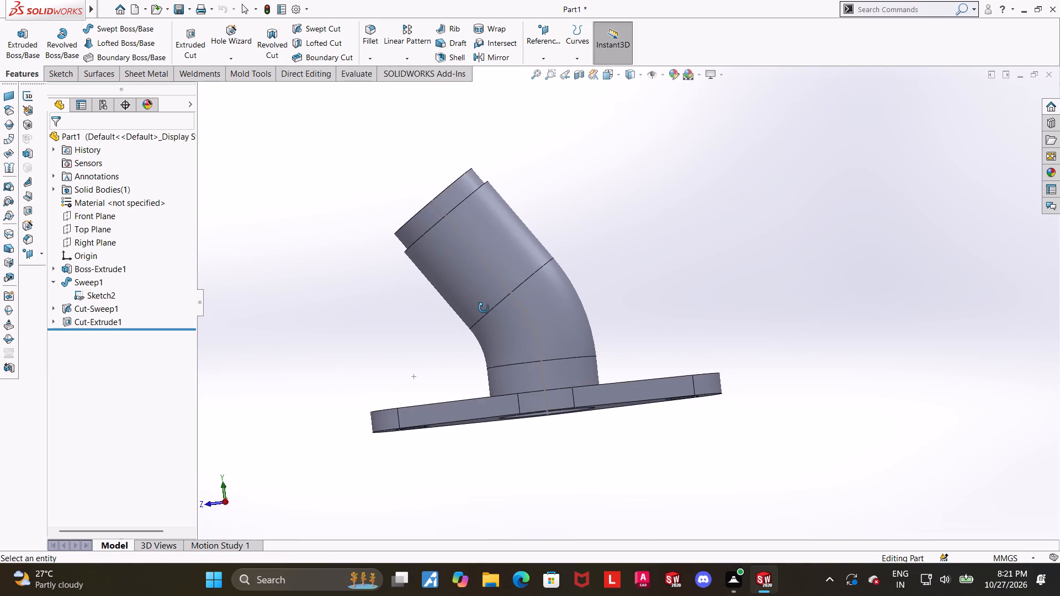
middle_drag(484, 308, 490, 317)
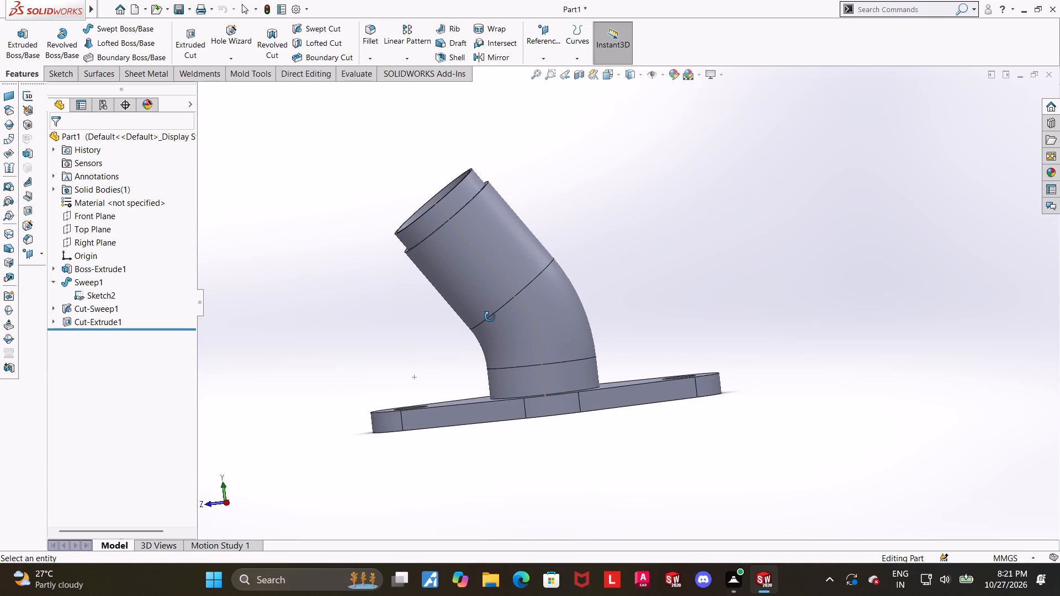
middle_drag(490, 317, 495, 323)
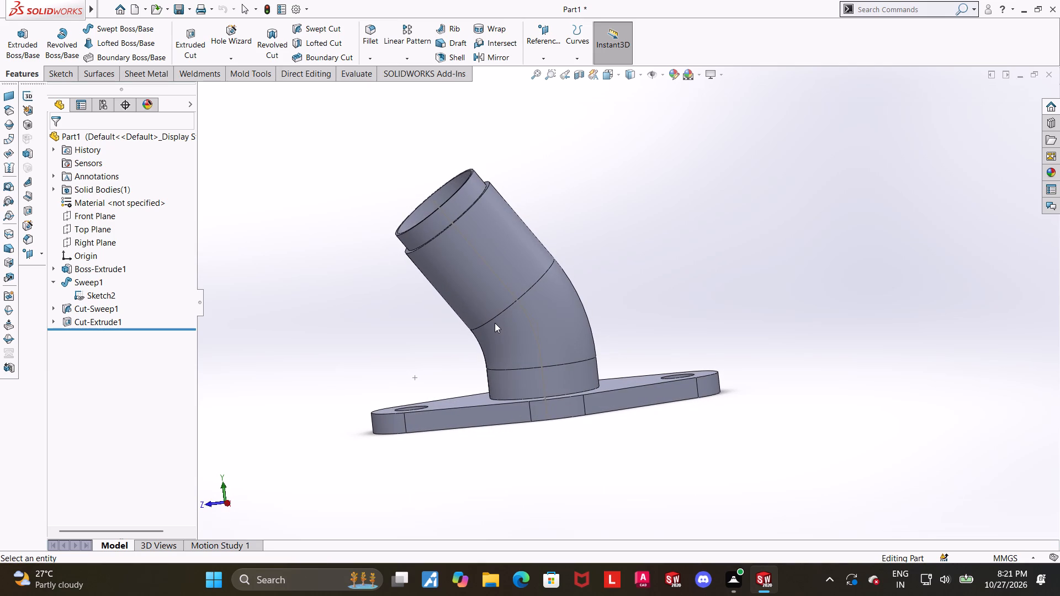
middle_drag(495, 323, 565, 312)
click(616, 72)
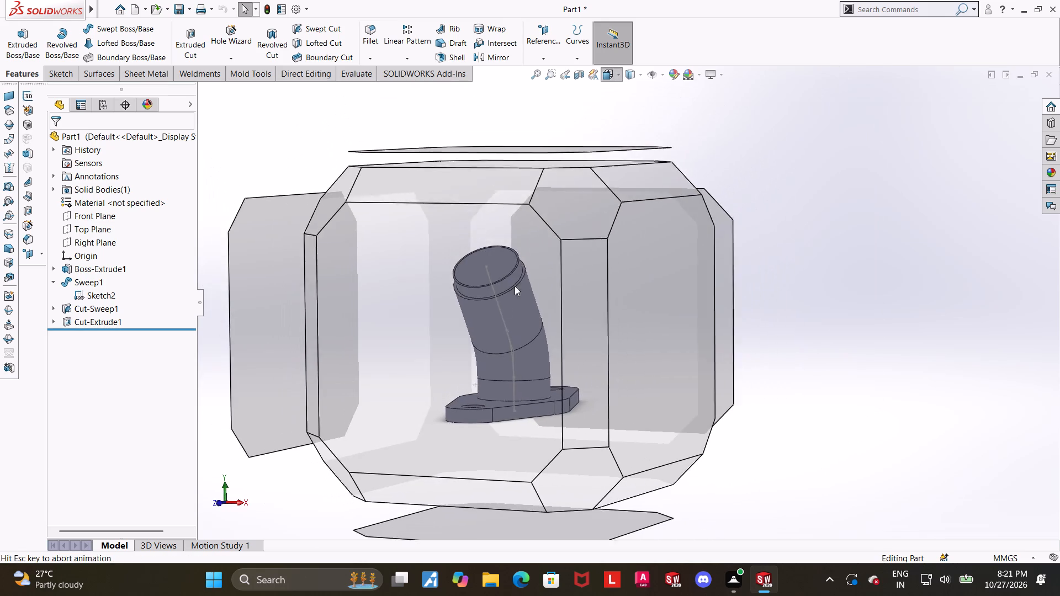
click(469, 337)
scroll(797, 332, up, 4)
scroll(798, 317, down, 1)
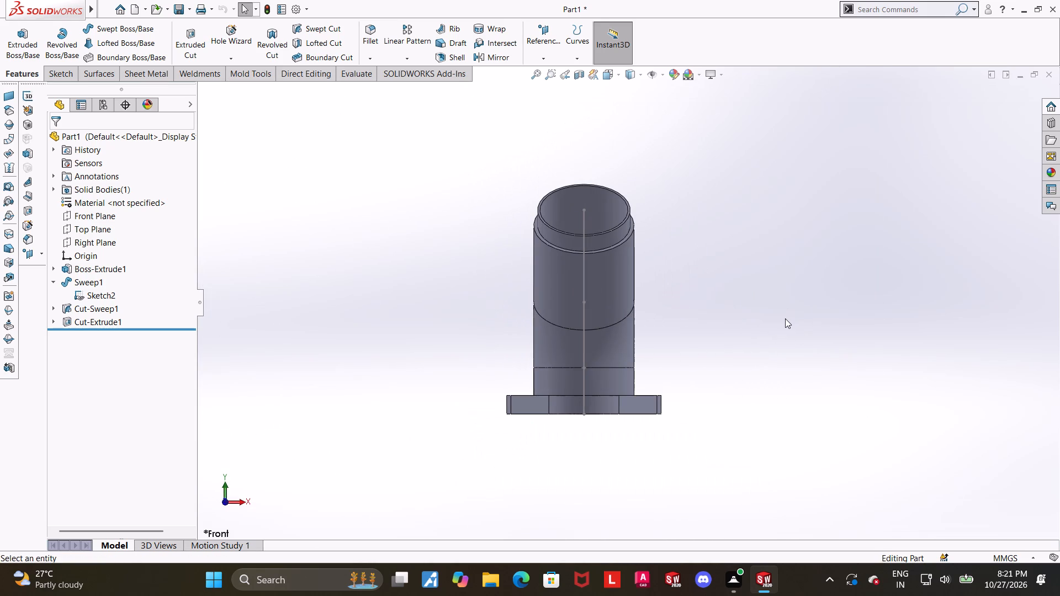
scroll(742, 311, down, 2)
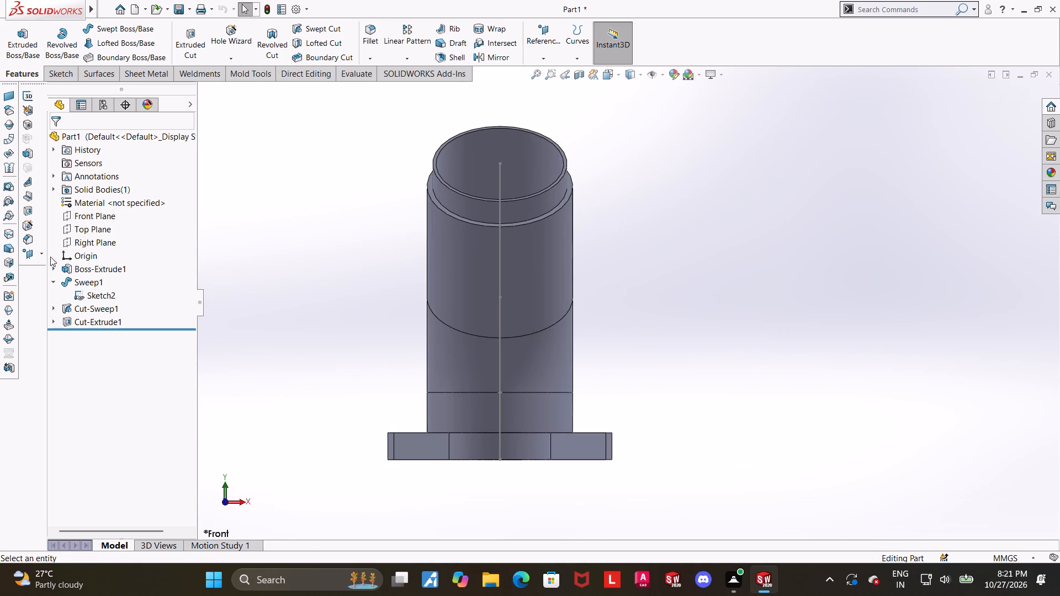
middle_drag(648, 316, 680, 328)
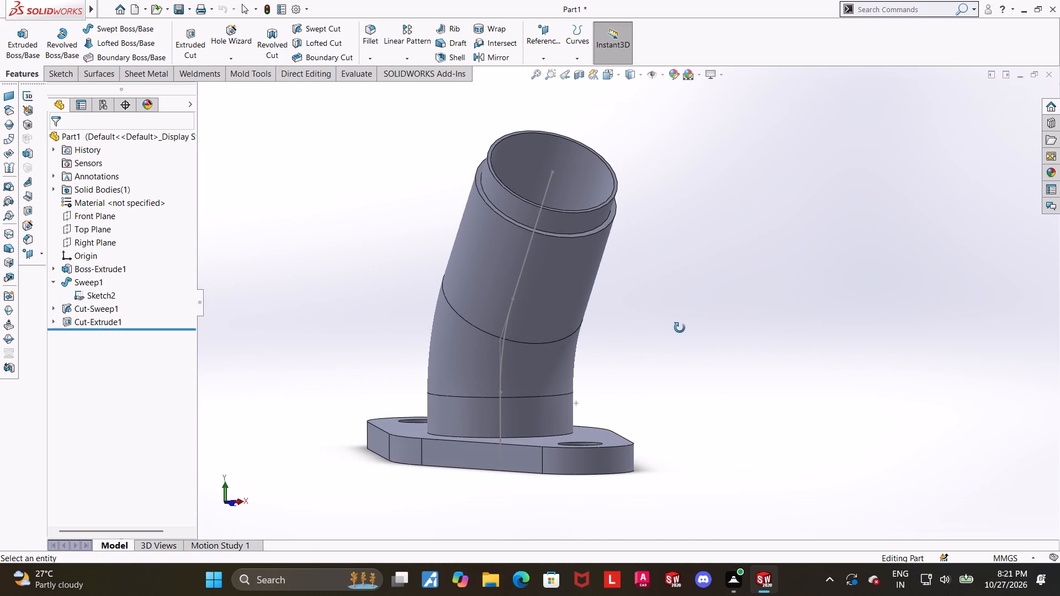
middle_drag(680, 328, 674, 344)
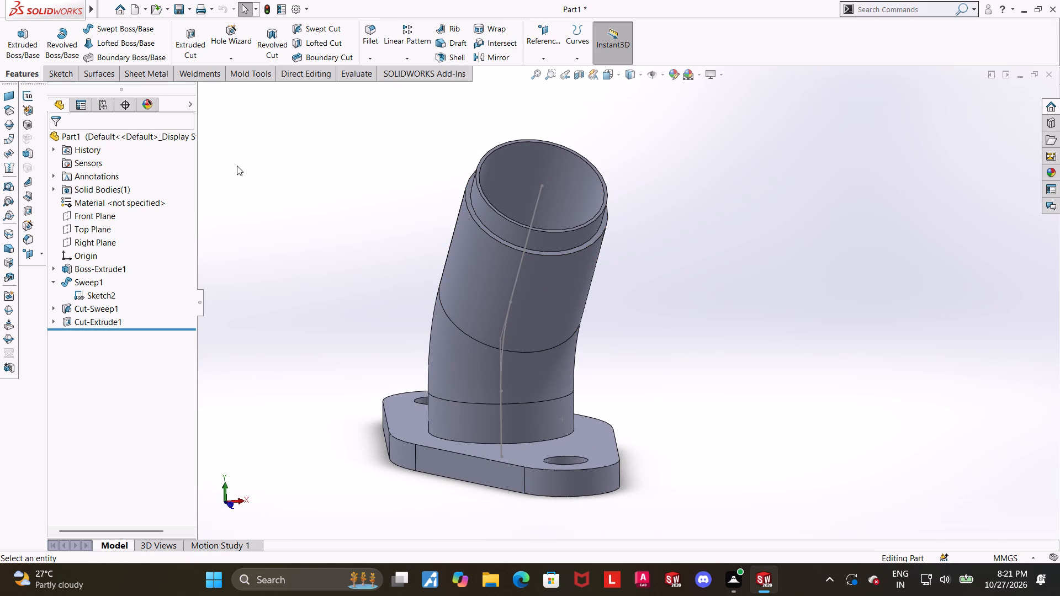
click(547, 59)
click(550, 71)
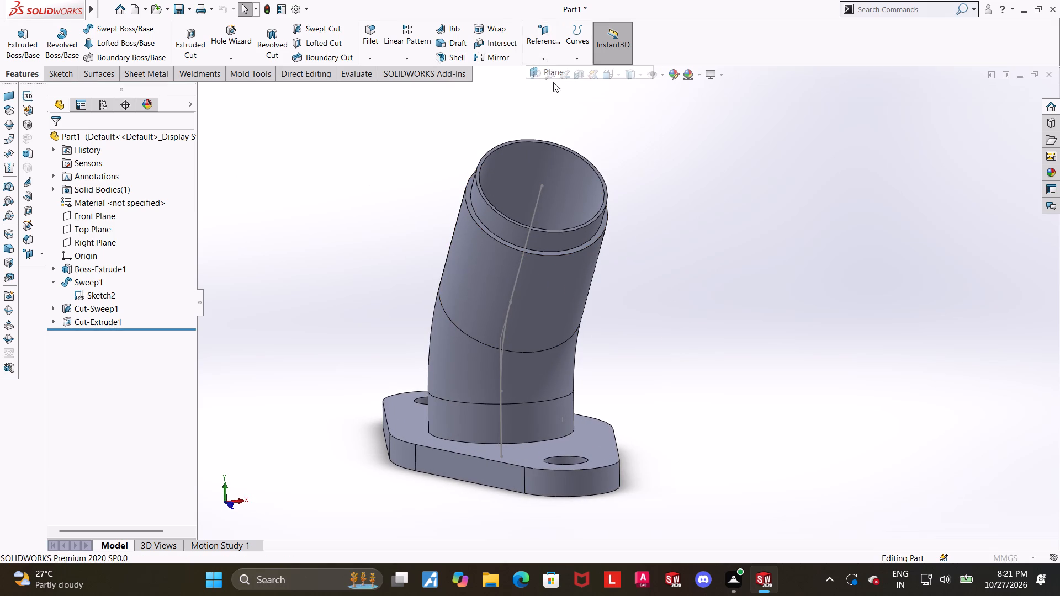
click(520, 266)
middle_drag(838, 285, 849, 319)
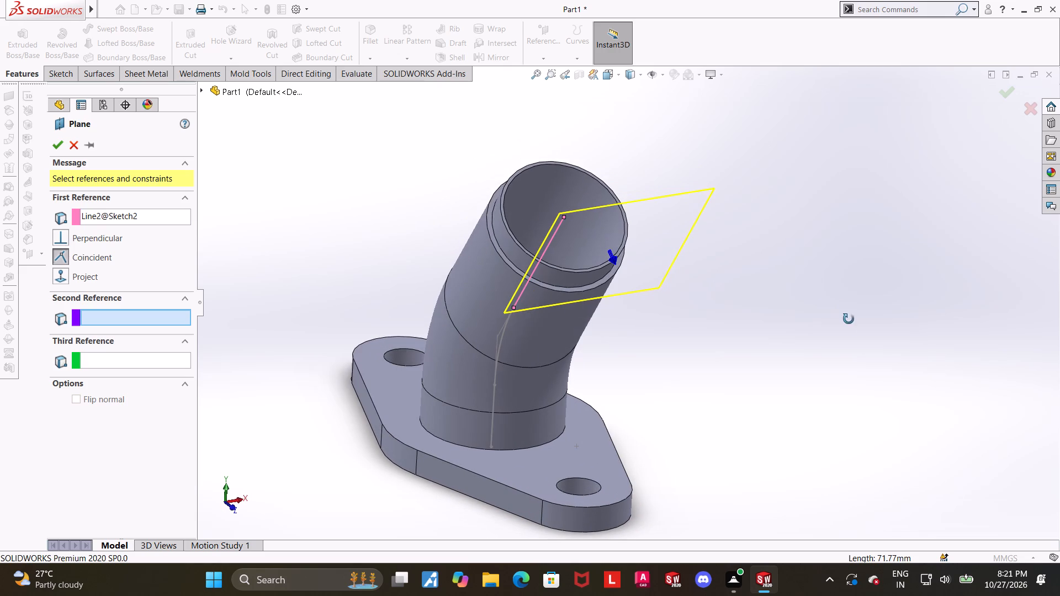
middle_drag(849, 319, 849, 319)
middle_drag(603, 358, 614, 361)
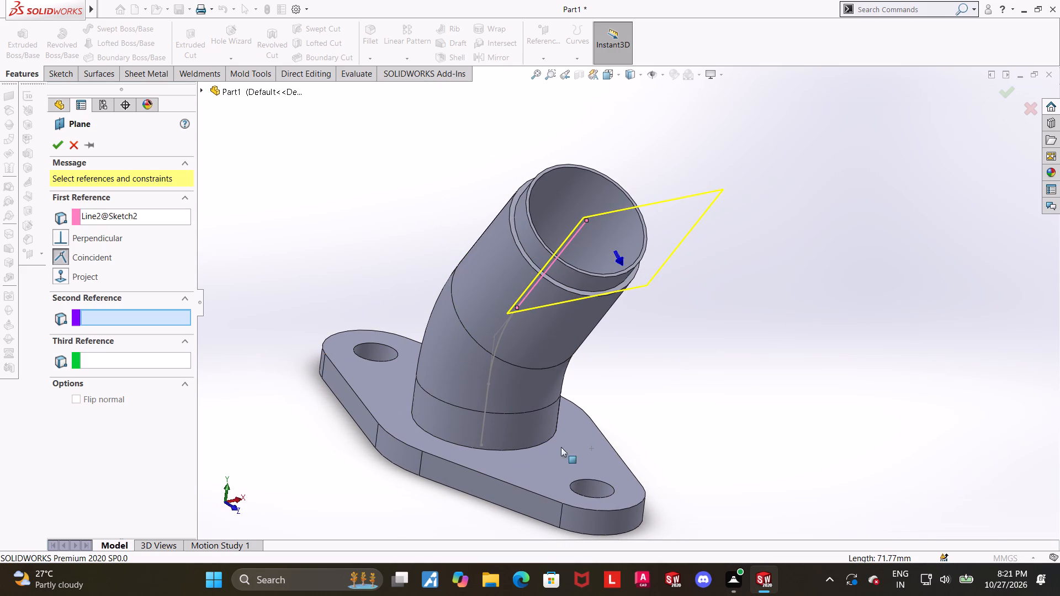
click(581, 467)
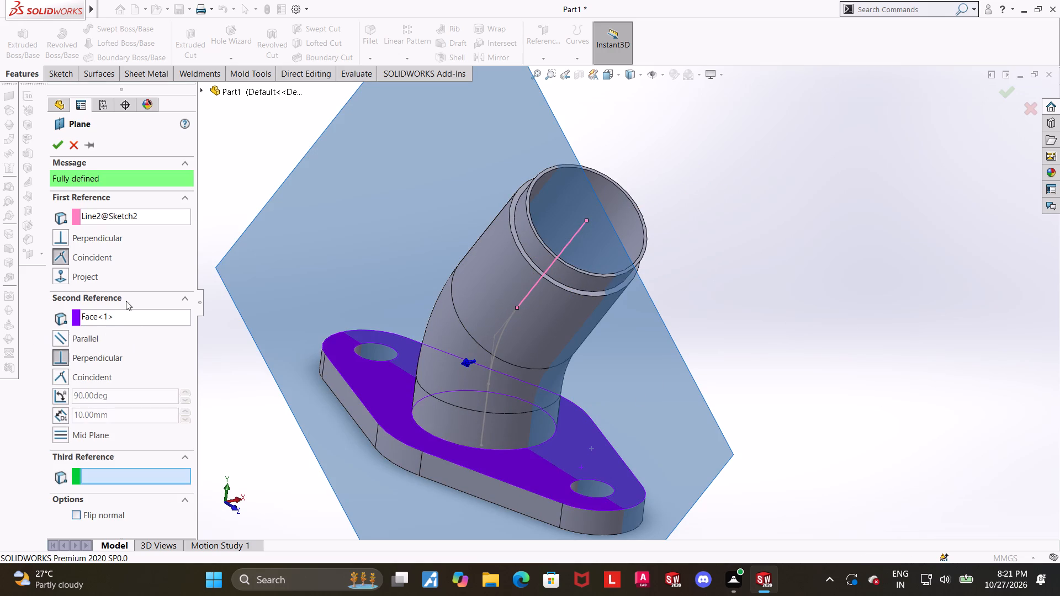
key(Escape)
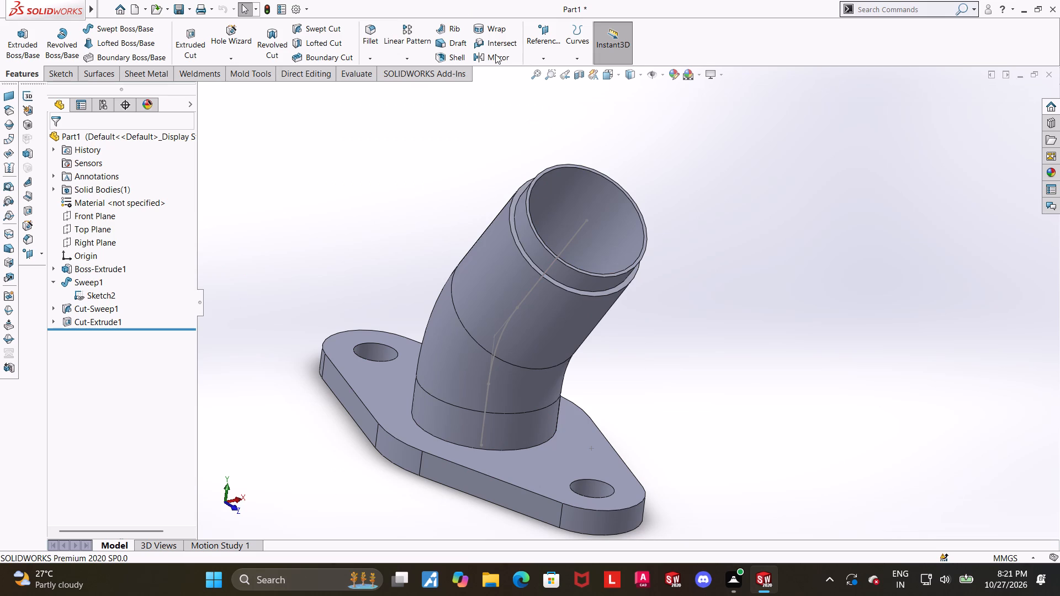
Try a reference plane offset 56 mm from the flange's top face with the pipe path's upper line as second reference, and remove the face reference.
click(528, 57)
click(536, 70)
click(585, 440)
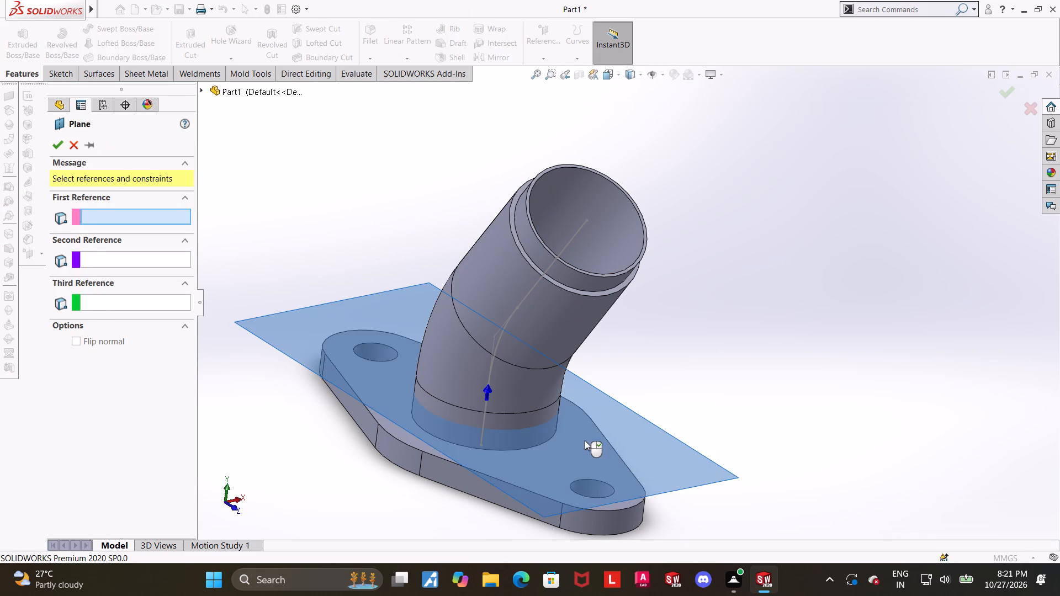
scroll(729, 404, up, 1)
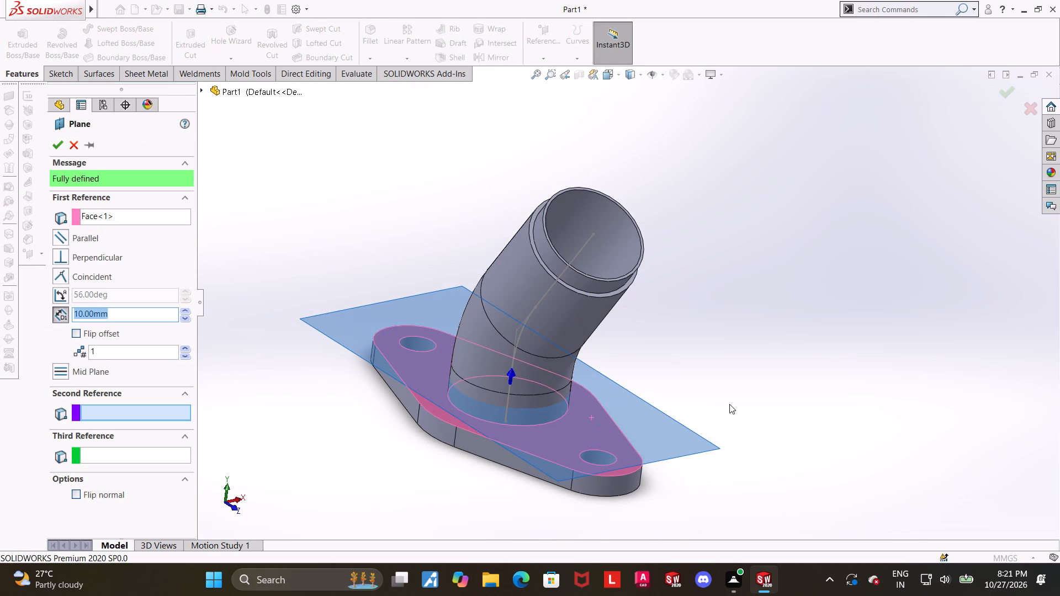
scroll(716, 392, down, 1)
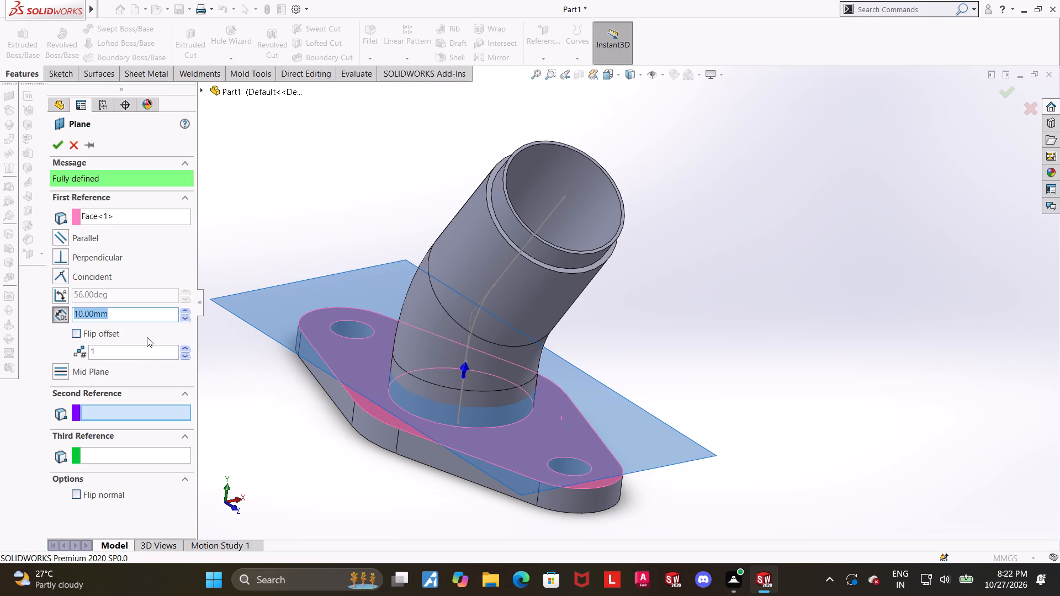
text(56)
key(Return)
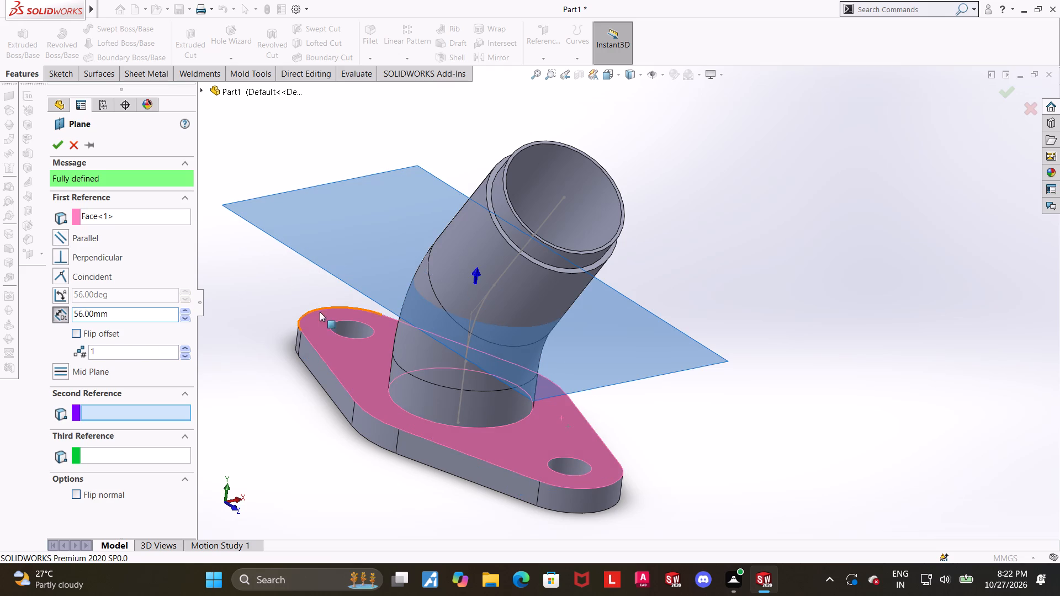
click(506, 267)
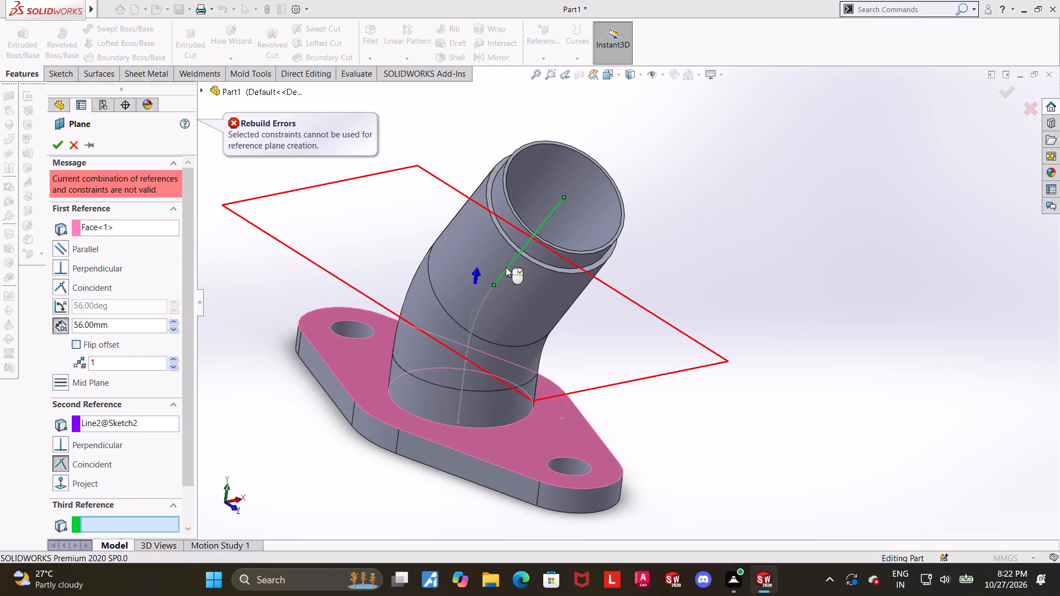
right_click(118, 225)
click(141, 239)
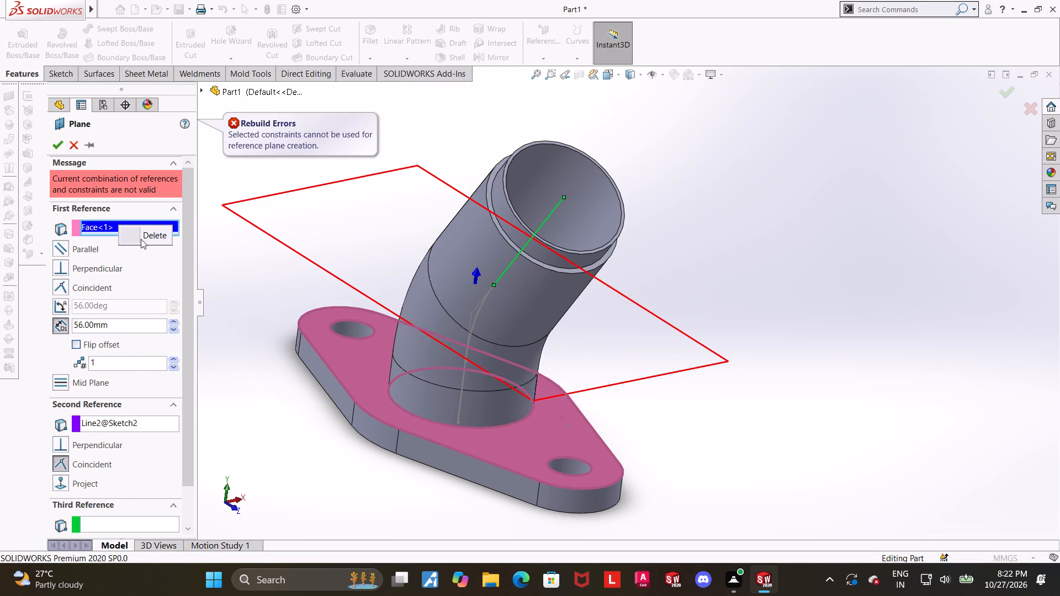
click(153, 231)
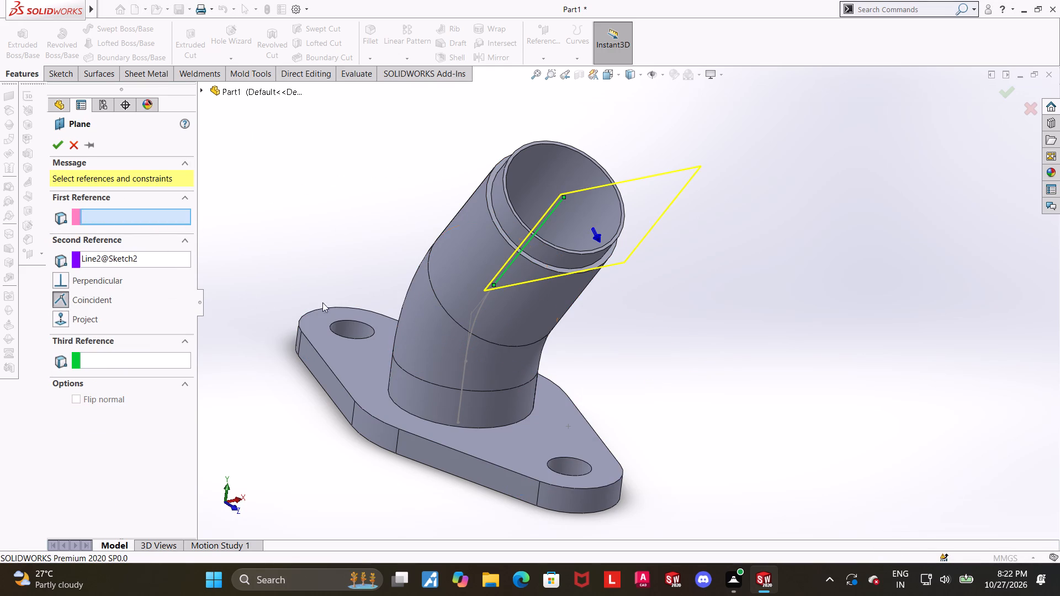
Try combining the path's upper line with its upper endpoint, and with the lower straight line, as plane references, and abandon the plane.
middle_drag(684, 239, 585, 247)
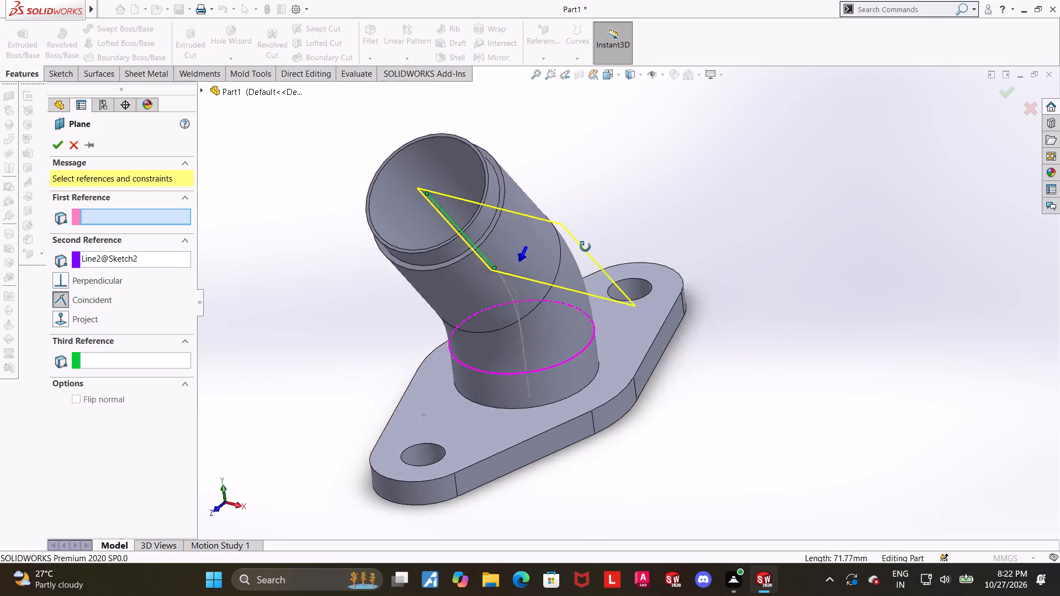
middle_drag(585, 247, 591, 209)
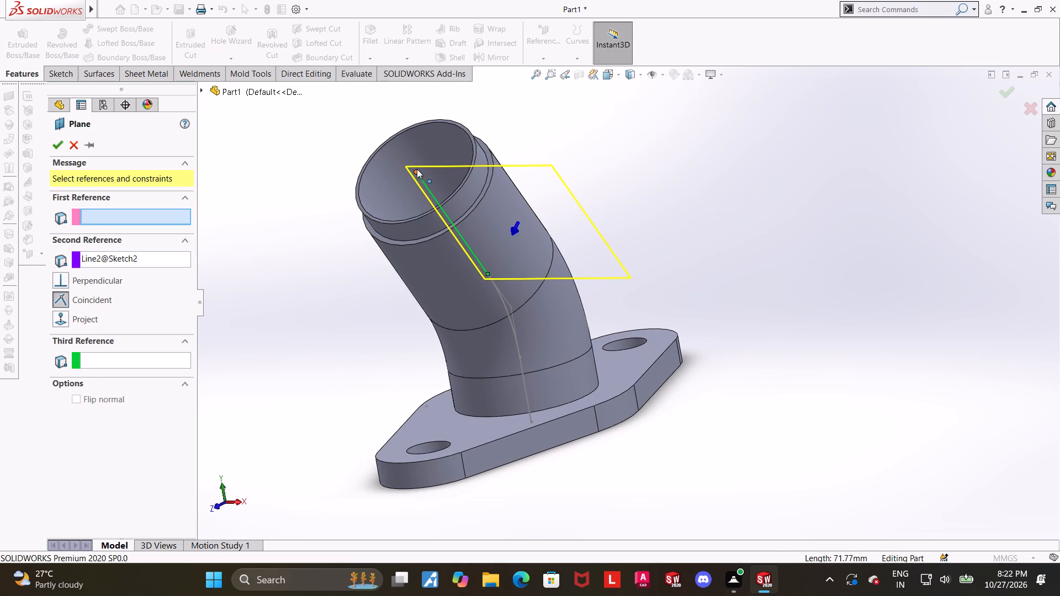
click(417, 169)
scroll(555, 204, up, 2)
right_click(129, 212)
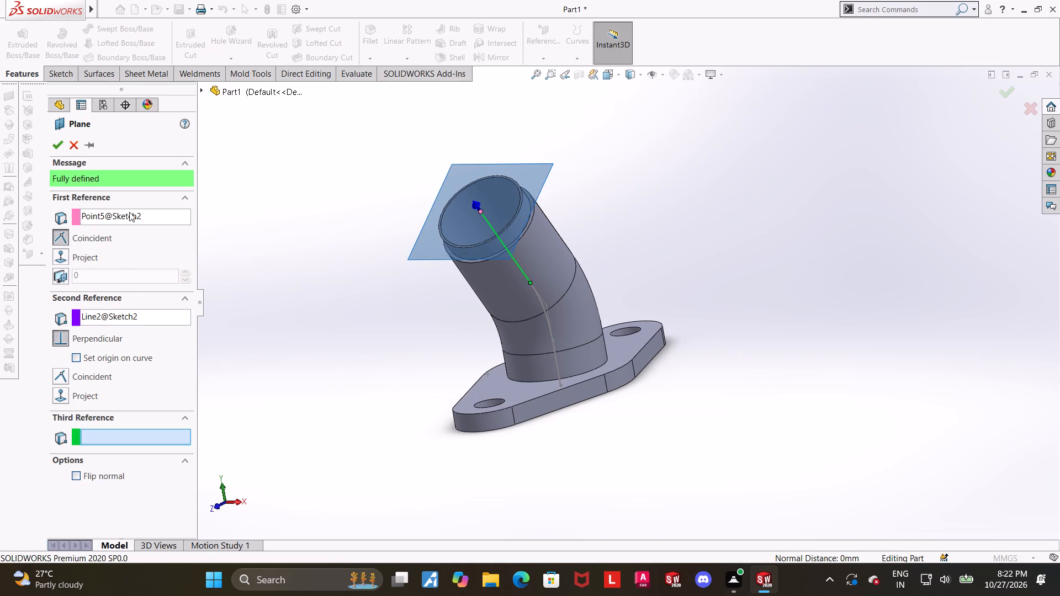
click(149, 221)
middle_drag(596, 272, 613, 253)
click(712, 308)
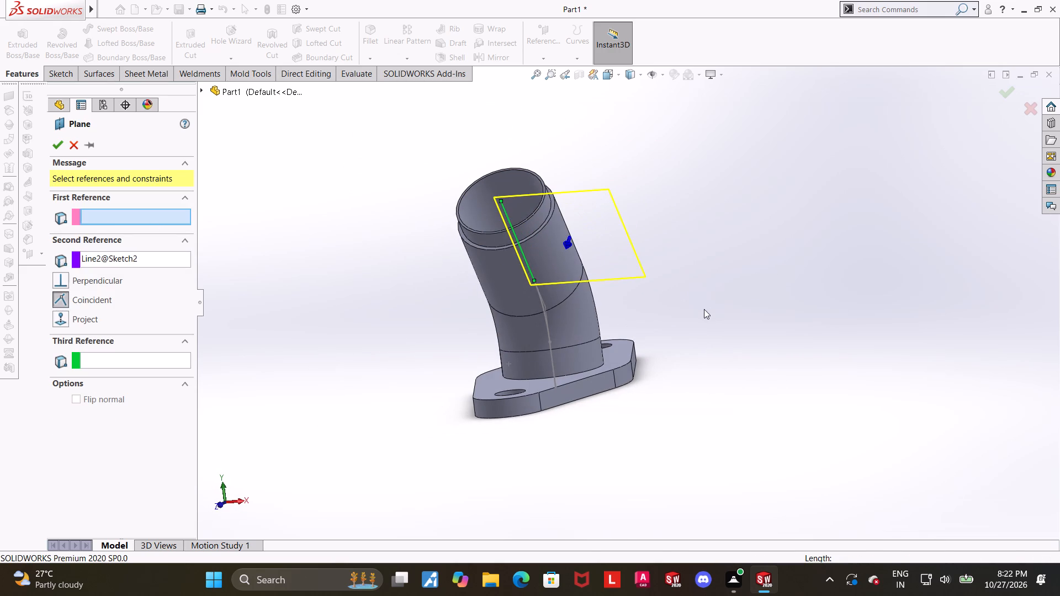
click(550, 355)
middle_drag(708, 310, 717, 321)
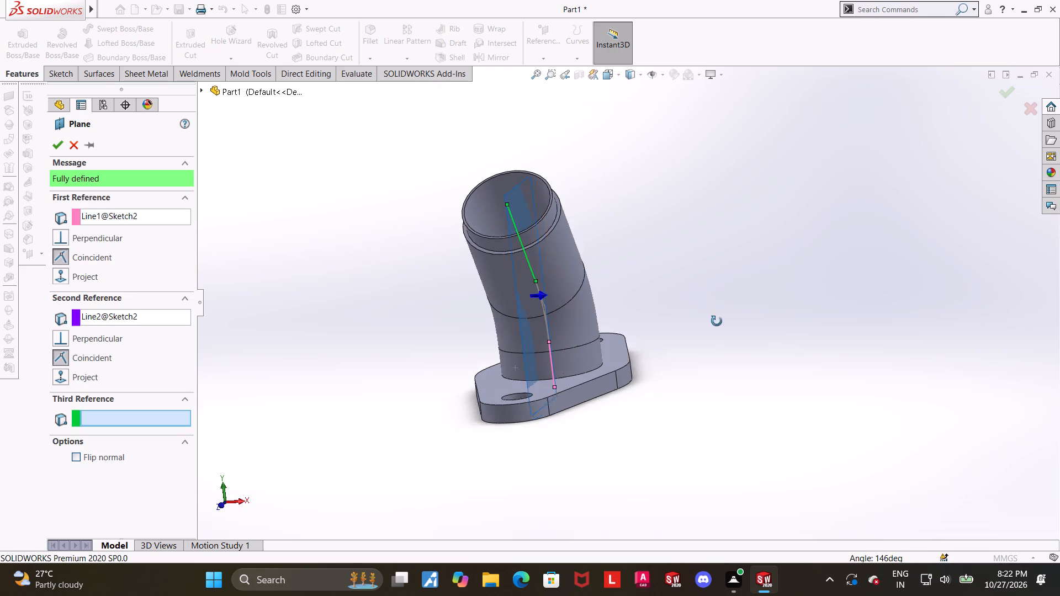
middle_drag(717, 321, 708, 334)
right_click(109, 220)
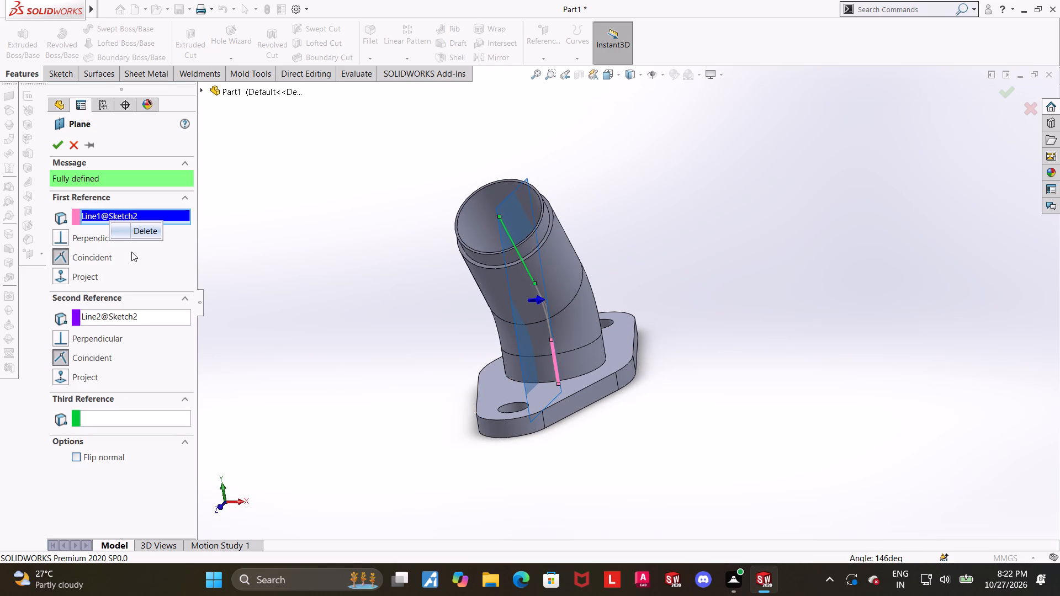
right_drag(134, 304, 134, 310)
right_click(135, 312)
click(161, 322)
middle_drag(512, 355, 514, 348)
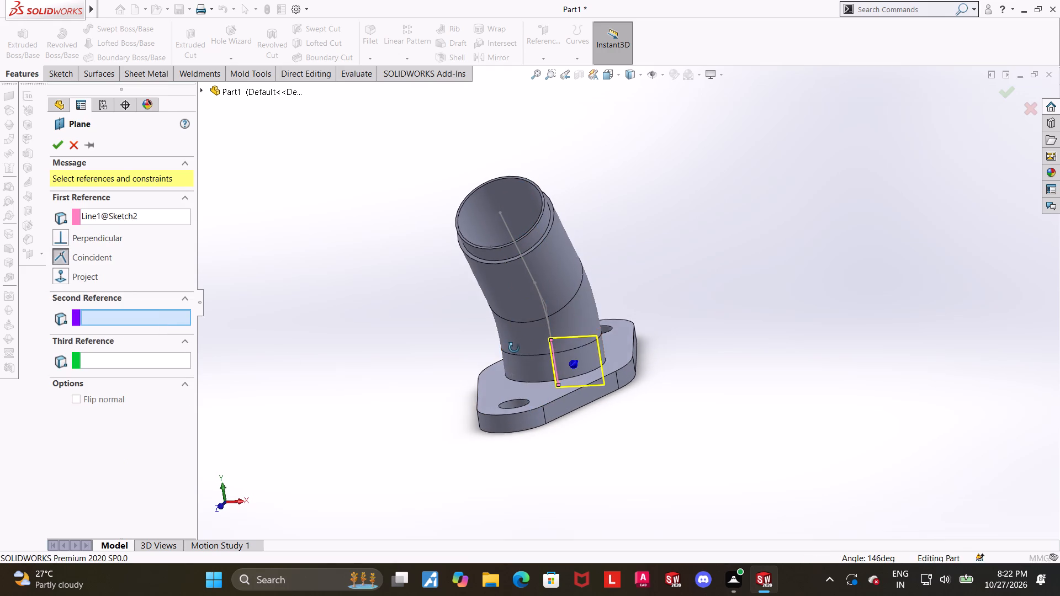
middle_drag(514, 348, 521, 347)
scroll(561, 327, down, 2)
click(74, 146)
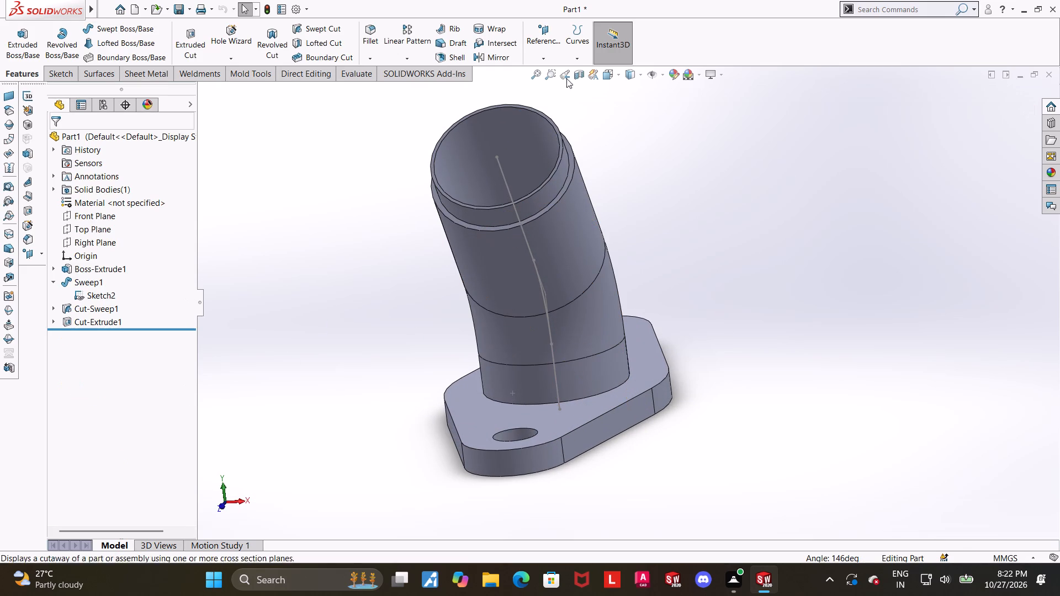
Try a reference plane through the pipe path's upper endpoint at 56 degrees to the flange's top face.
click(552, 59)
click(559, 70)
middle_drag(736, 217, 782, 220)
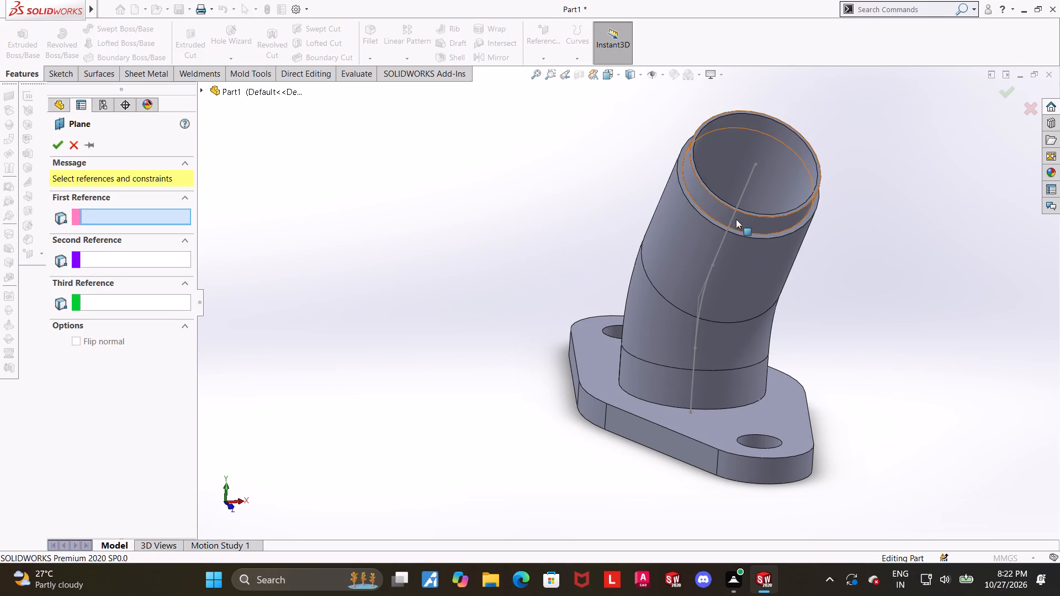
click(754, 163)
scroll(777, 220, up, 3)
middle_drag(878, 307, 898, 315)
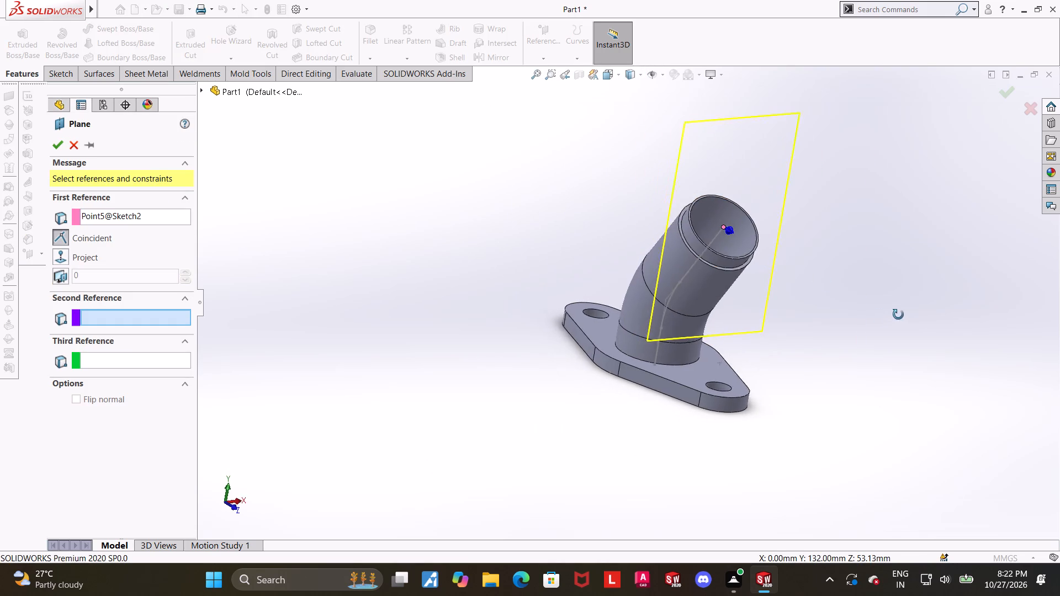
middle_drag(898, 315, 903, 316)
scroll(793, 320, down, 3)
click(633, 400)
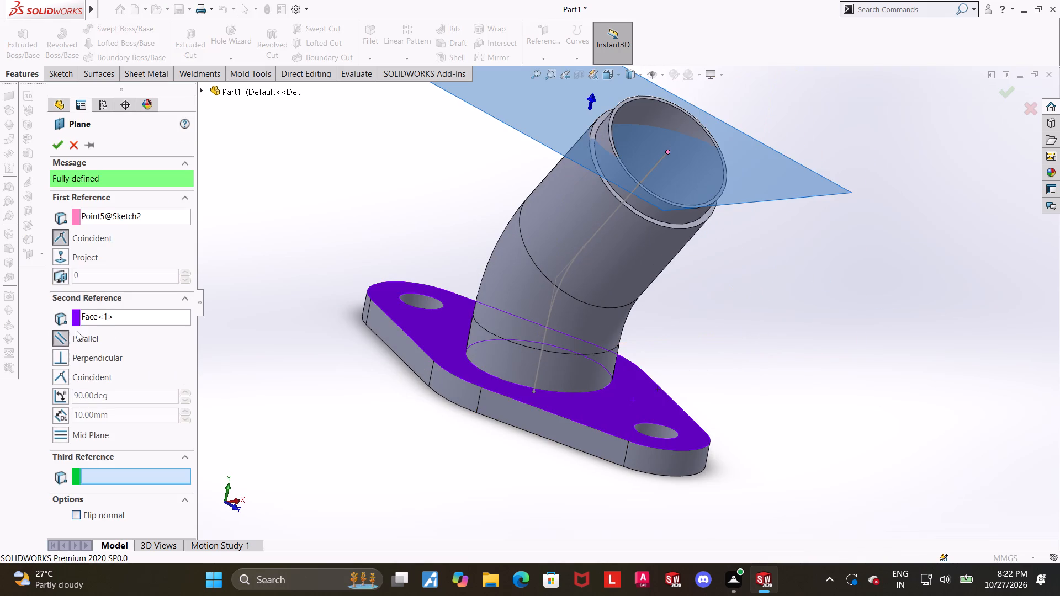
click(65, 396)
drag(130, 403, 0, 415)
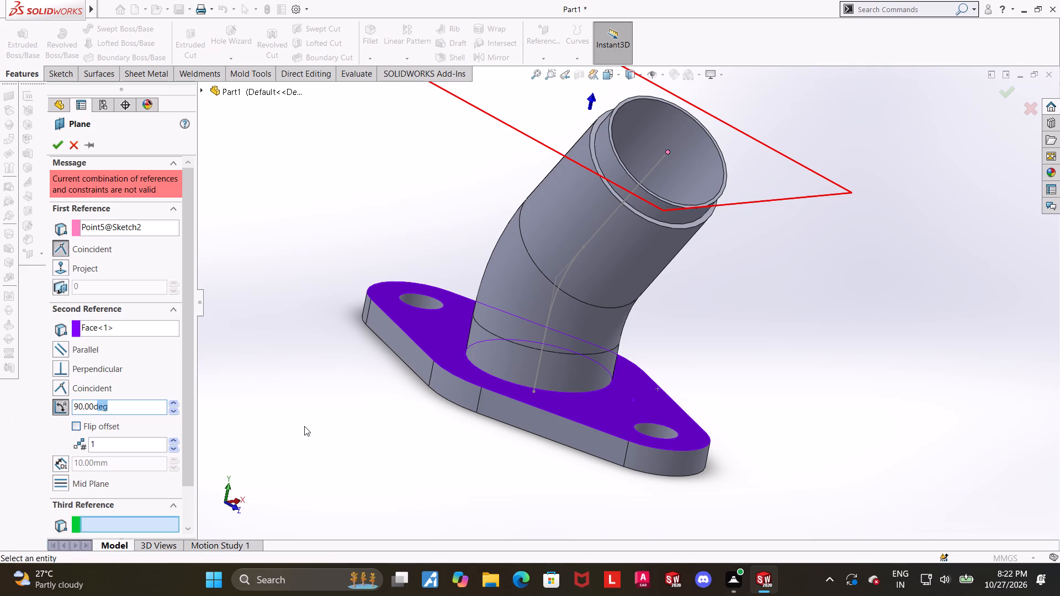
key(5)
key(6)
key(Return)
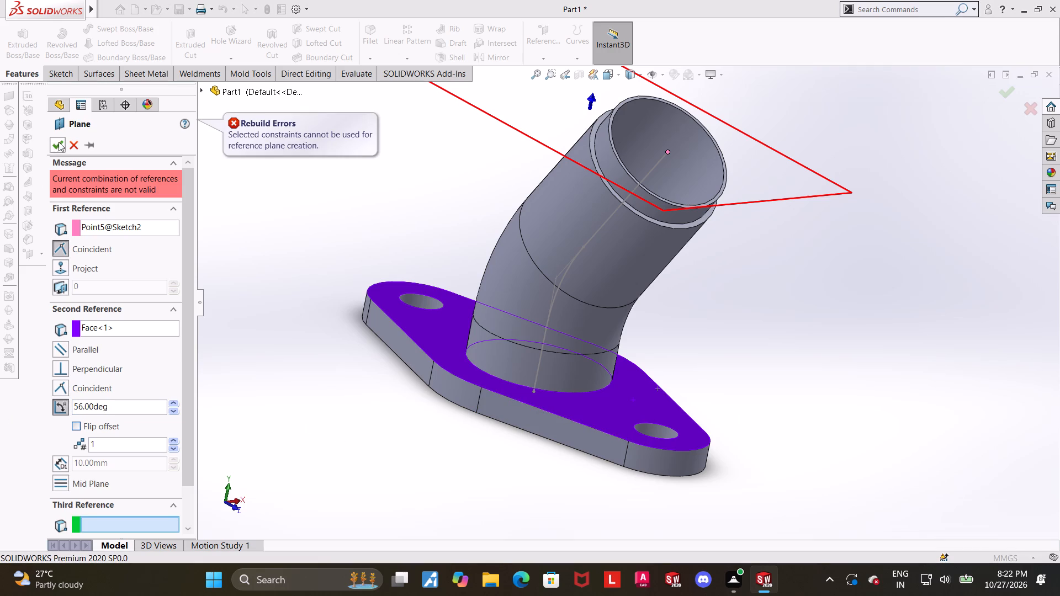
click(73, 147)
Create a reference plane at 56 degrees to the flange's top face, coincident with the upper straight line of Sketch2.
click(552, 55)
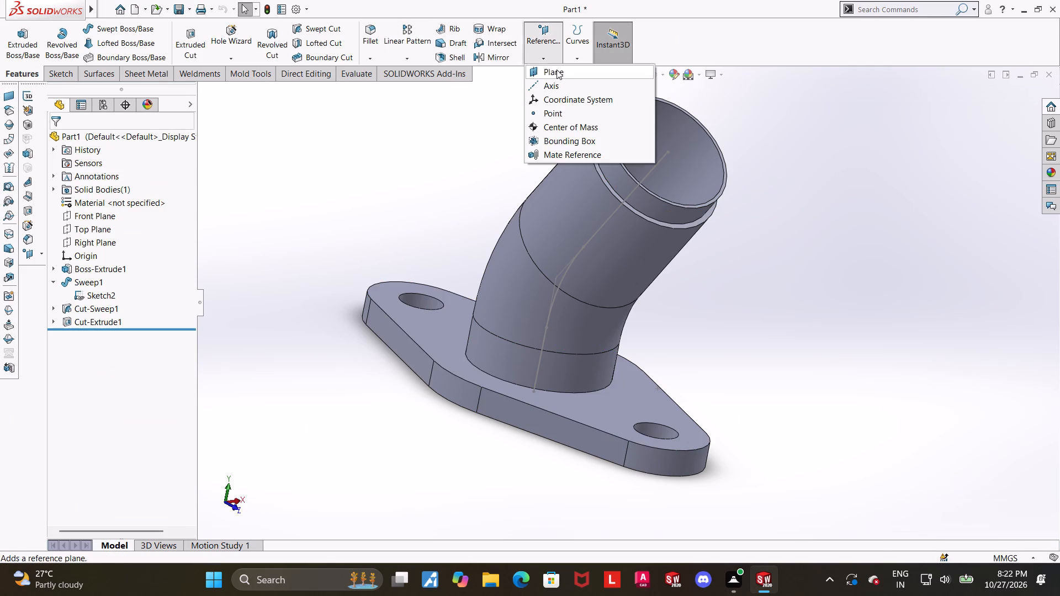
click(556, 70)
middle_drag(728, 290, 710, 300)
click(687, 383)
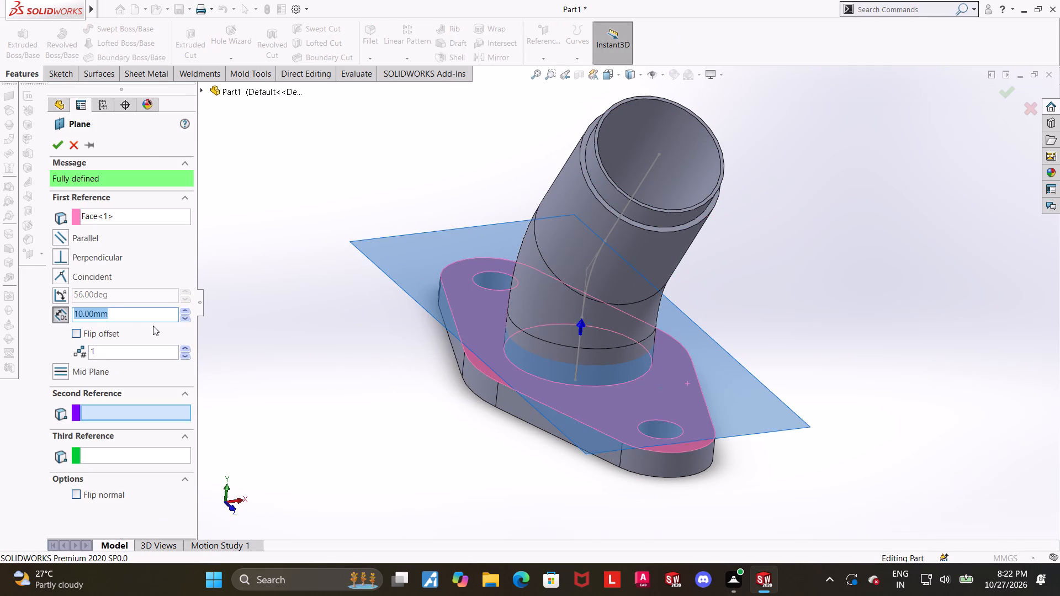
click(63, 294)
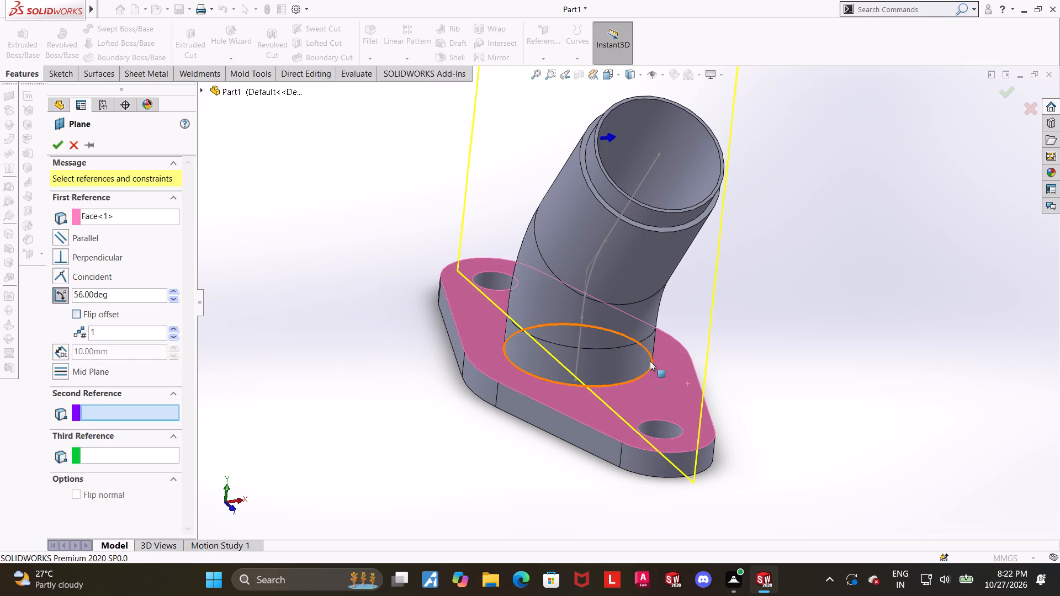
scroll(650, 350, up, 1)
click(643, 194)
middle_drag(904, 304, 923, 306)
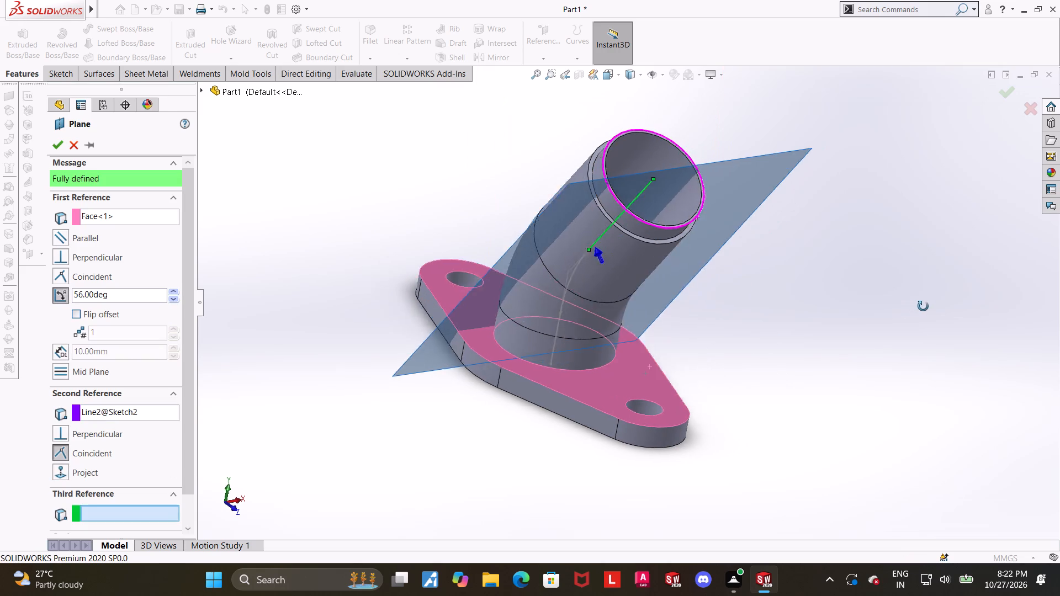
middle_drag(923, 306, 877, 302)
click(56, 144)
scroll(496, 279, up, 1)
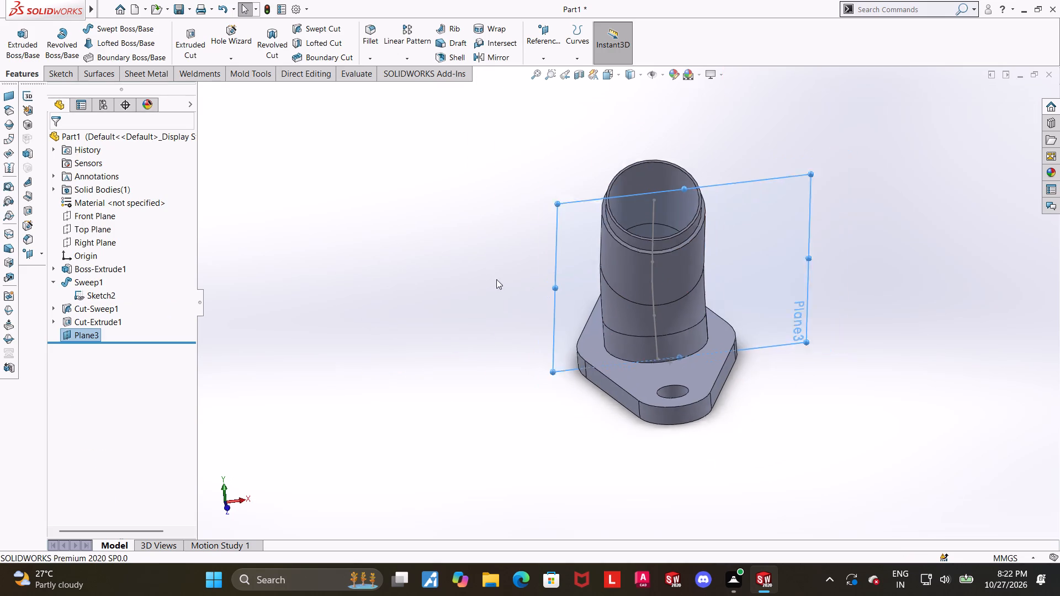
Enlarge the displayed boundary of Plane3 so it extends above the pipe and well past it on both sides.
scroll(496, 279, up, 1)
click(913, 317)
middle_drag(845, 310, 846, 332)
middle_drag(813, 398, 870, 464)
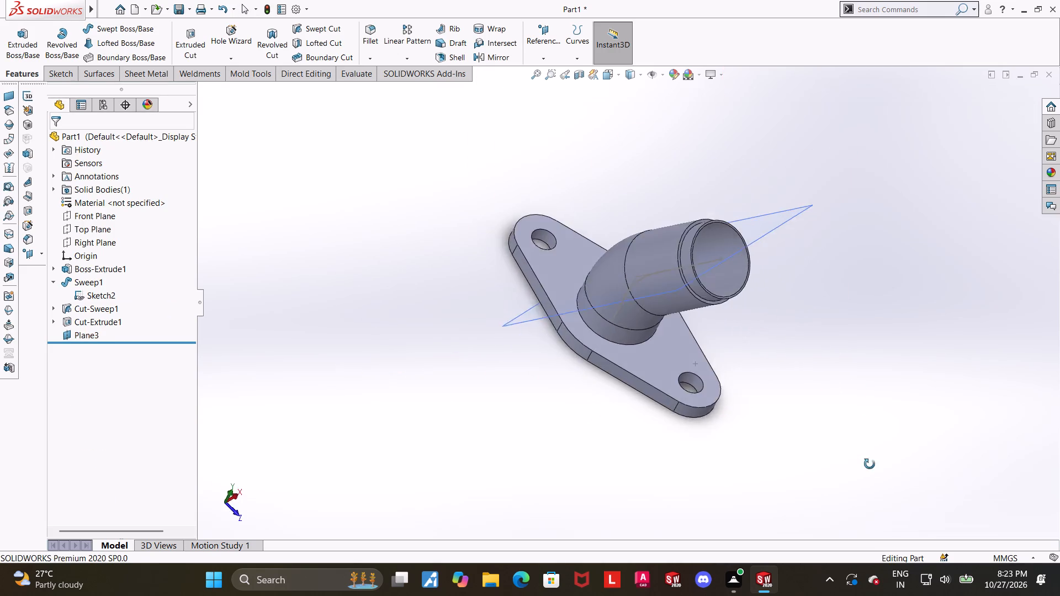
middle_drag(870, 464, 794, 343)
scroll(795, 340, down, 1)
scroll(797, 333, up, 2)
click(671, 246)
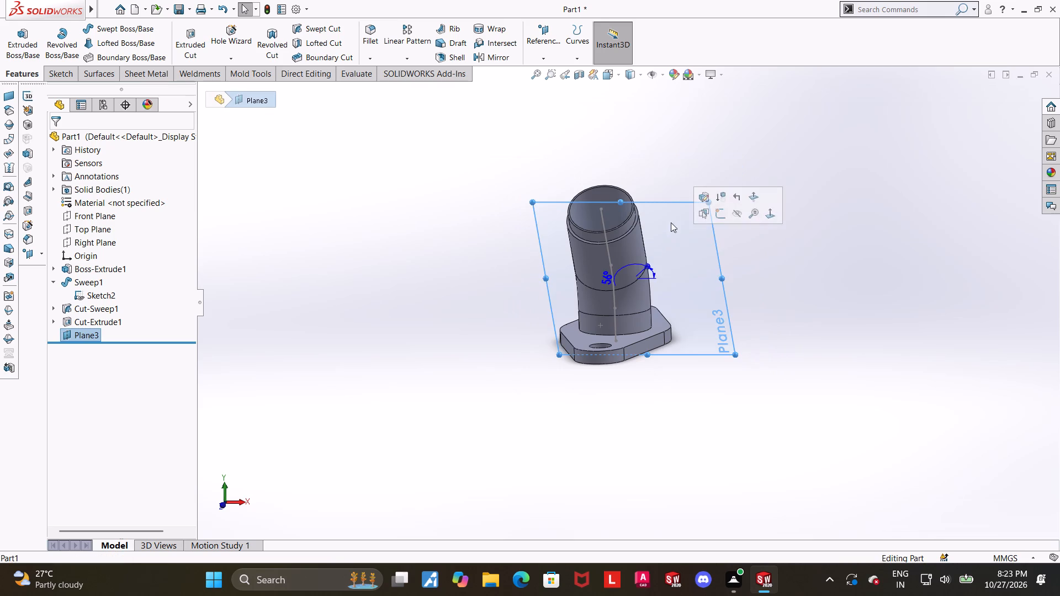
drag(621, 198, 621, 104)
click(769, 243)
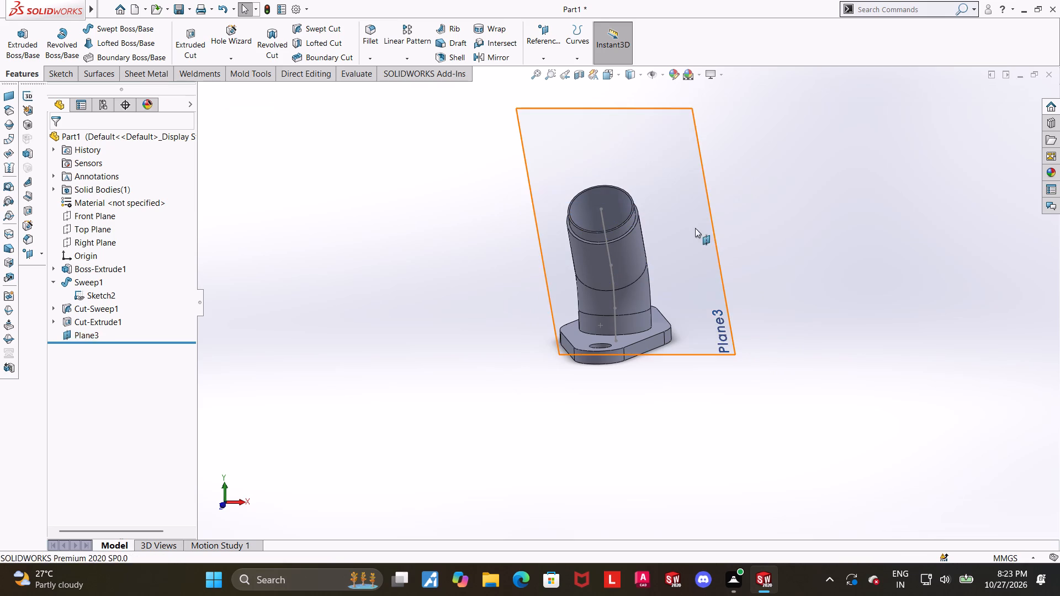
click(687, 226)
drag(714, 230, 989, 235)
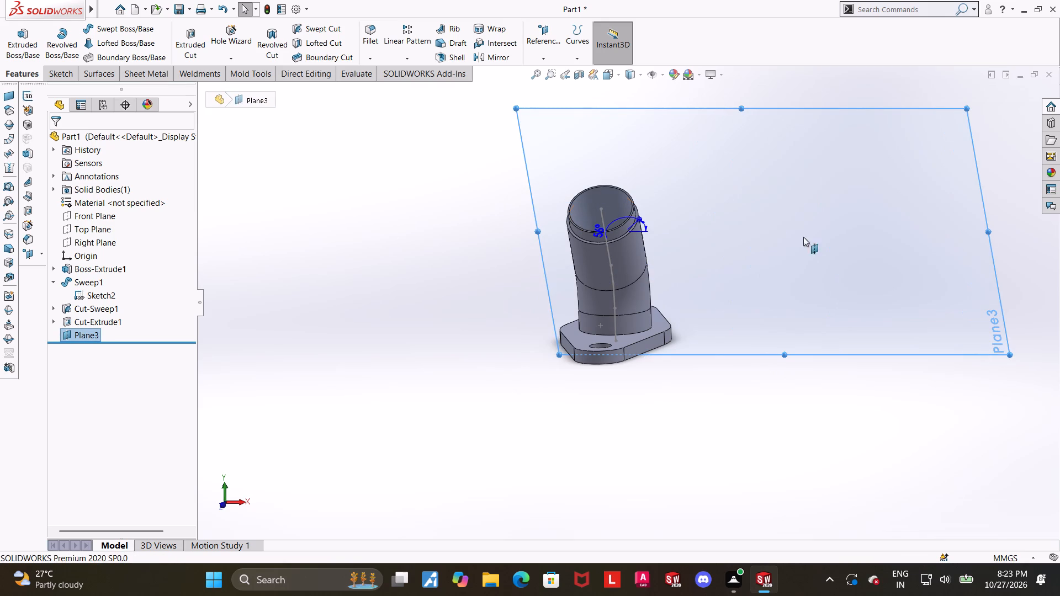
drag(537, 232, 507, 235)
key(Escape)
click(818, 378)
Start a new sketch on Plane3.
scroll(803, 327, up, 1)
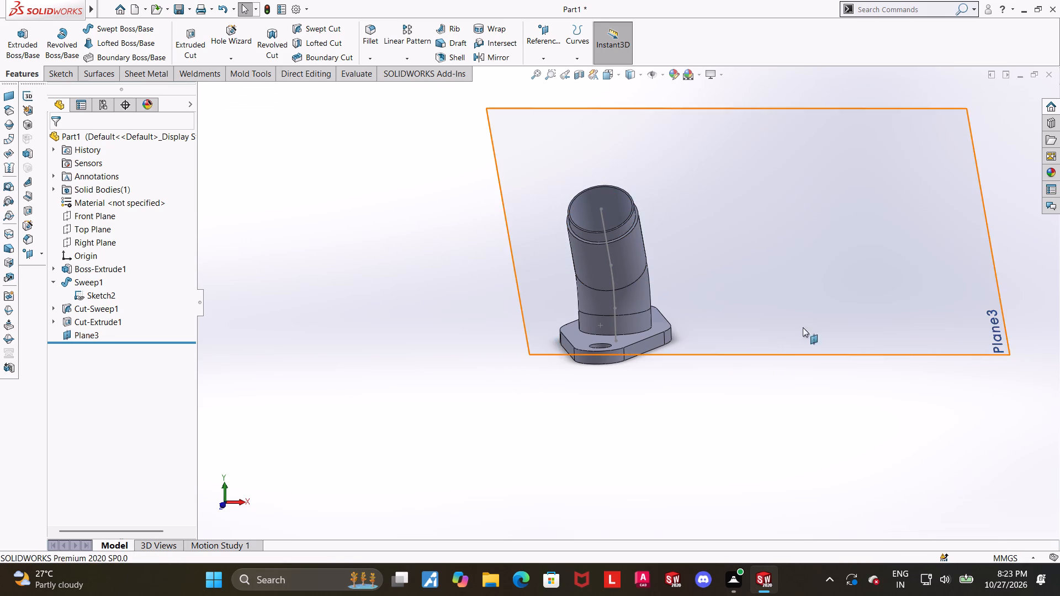
scroll(771, 240, down, 2)
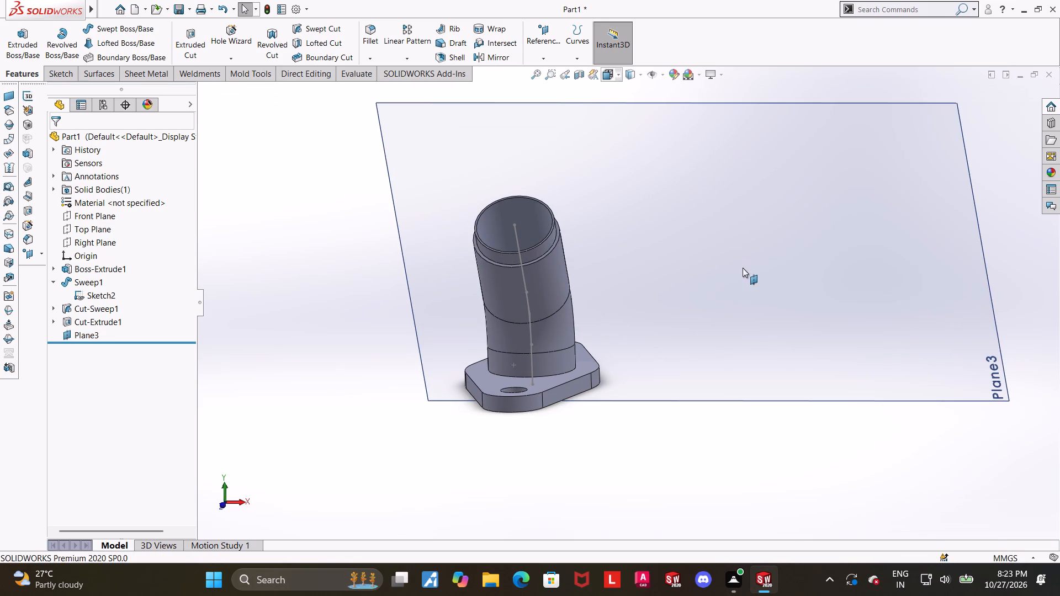
click(741, 267)
click(838, 240)
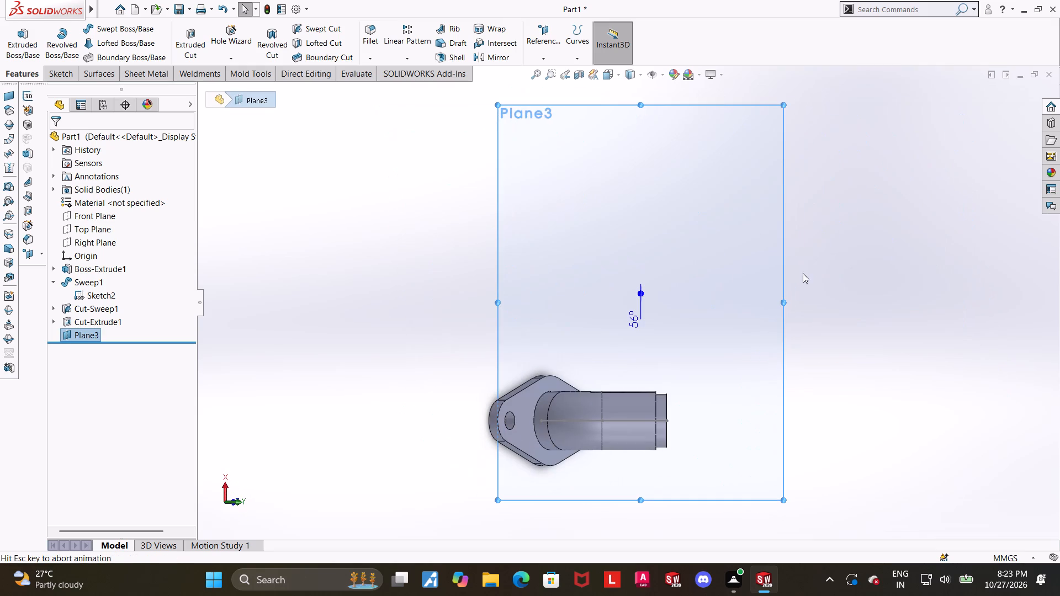
click(682, 171)
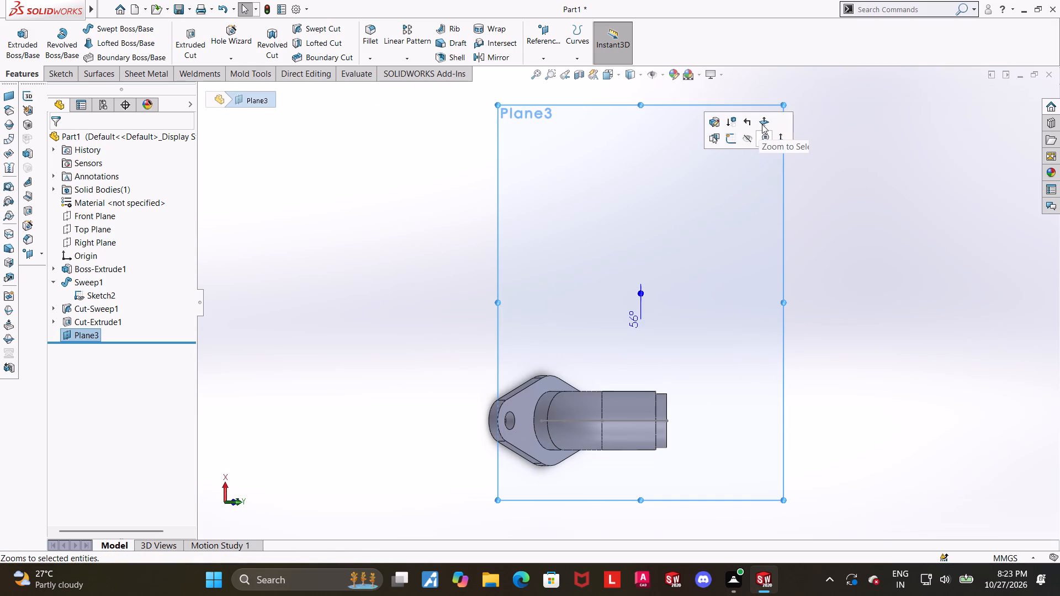
click(762, 124)
key(Escape)
scroll(749, 249, up, 2)
click(659, 404)
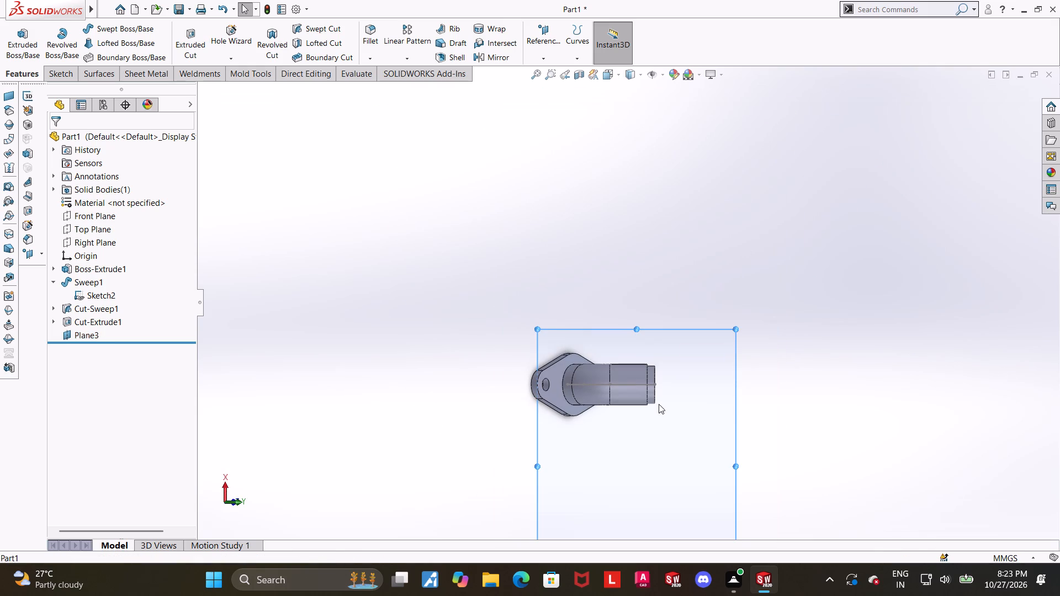
click(739, 355)
scroll(752, 362, up, 1)
scroll(801, 386, up, 1)
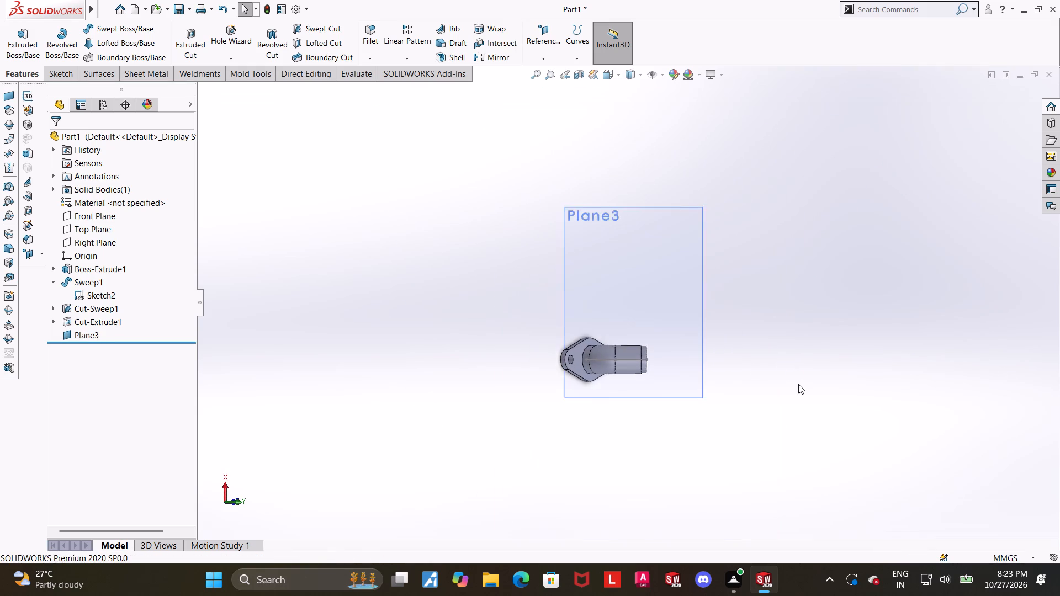
middle_drag(798, 383, 645, 160)
scroll(645, 160, down, 1)
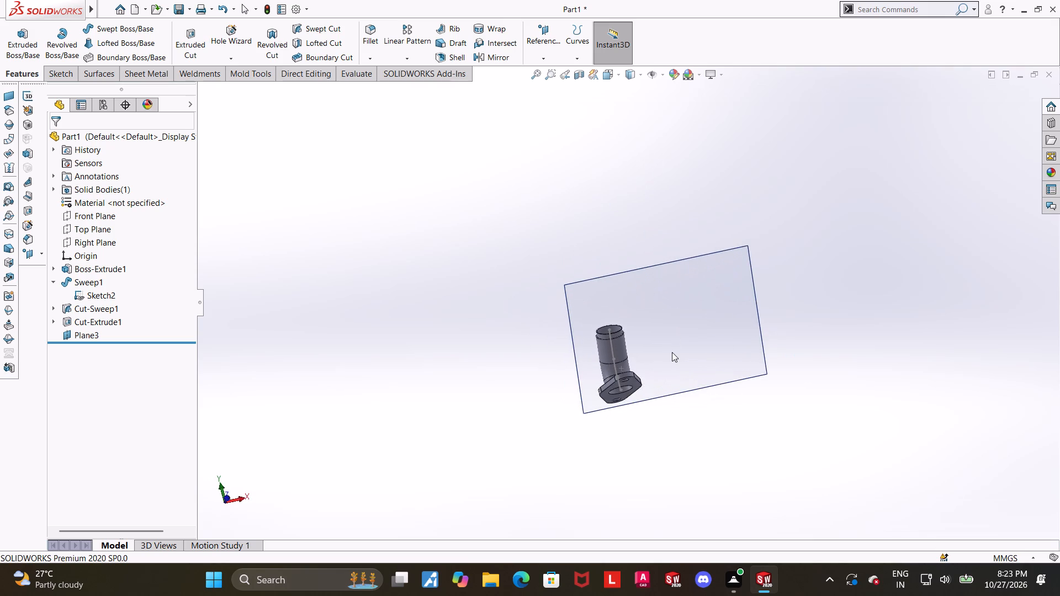
click(672, 352)
click(720, 319)
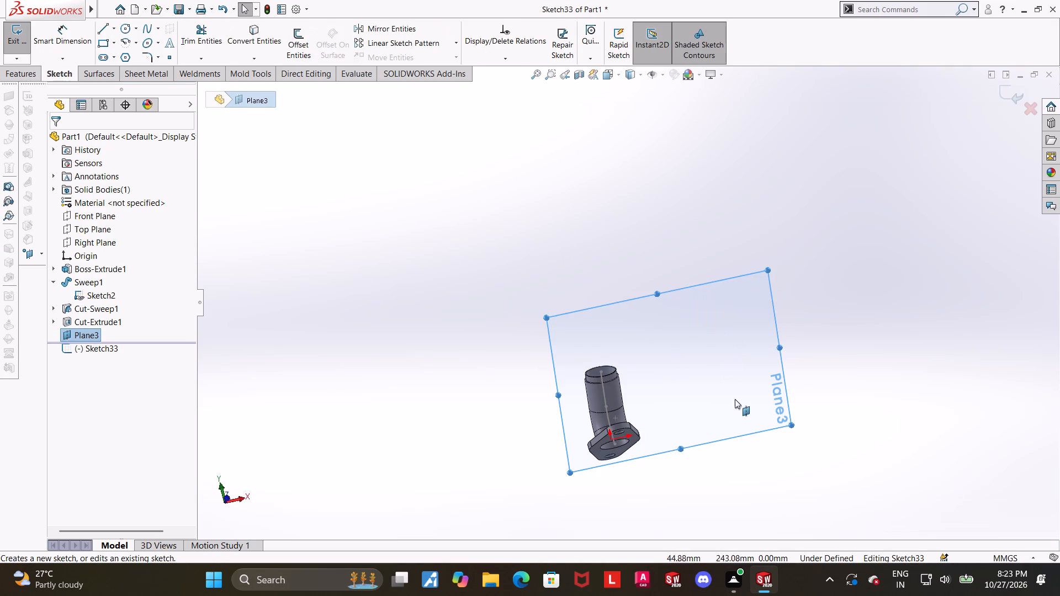
Draw a slanted line from the pipe path's upper straight portion out past the pipe's side, sloping down toward the flange.
scroll(738, 402, down, 2)
middle_drag(699, 386, 667, 319)
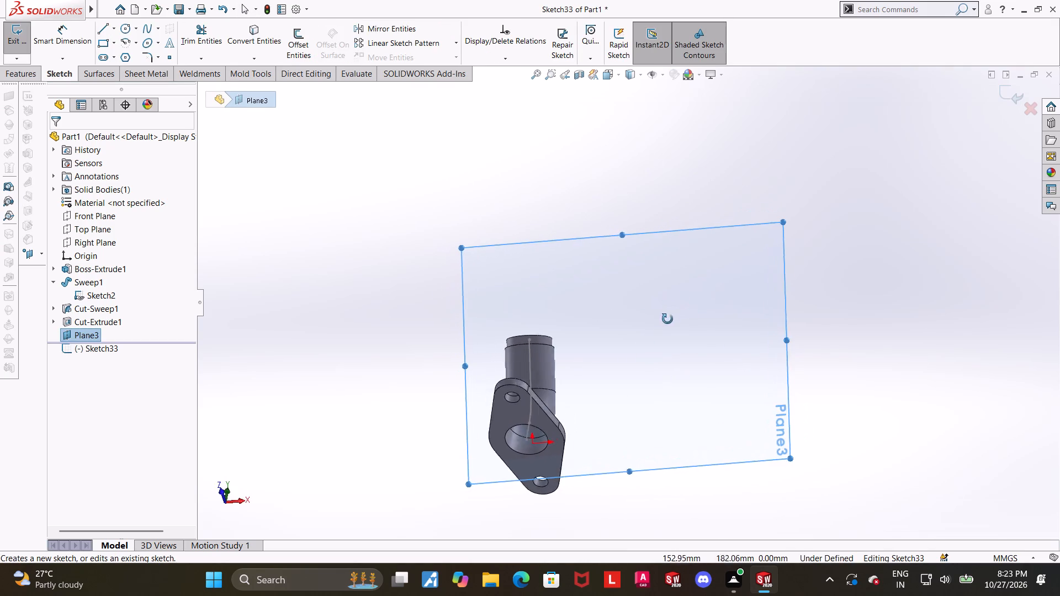
middle_drag(667, 319, 678, 307)
click(606, 73)
click(481, 355)
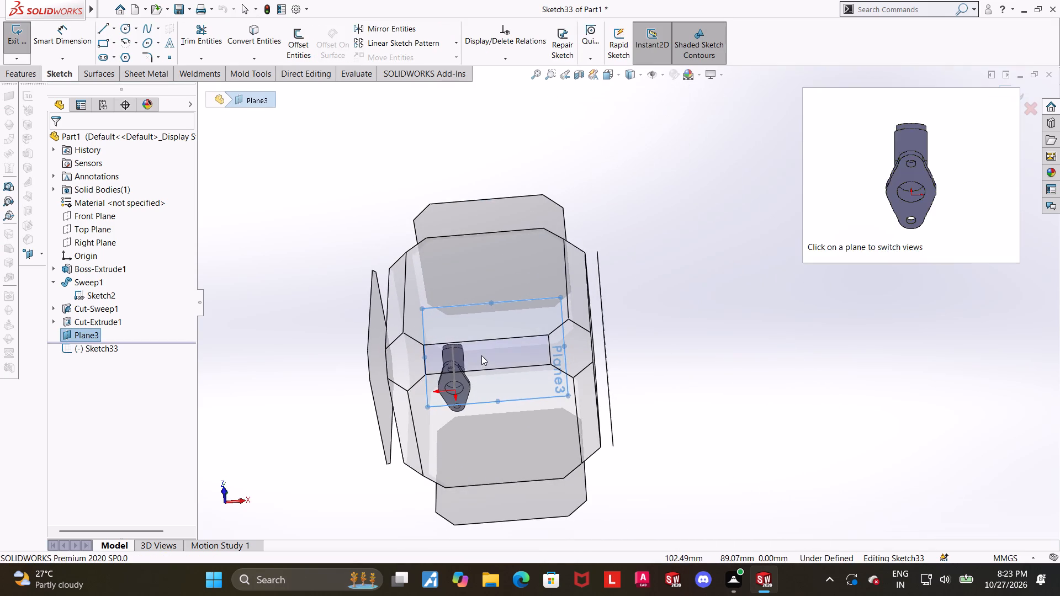
scroll(694, 365, up, 2)
click(849, 279)
scroll(611, 256, down, 2)
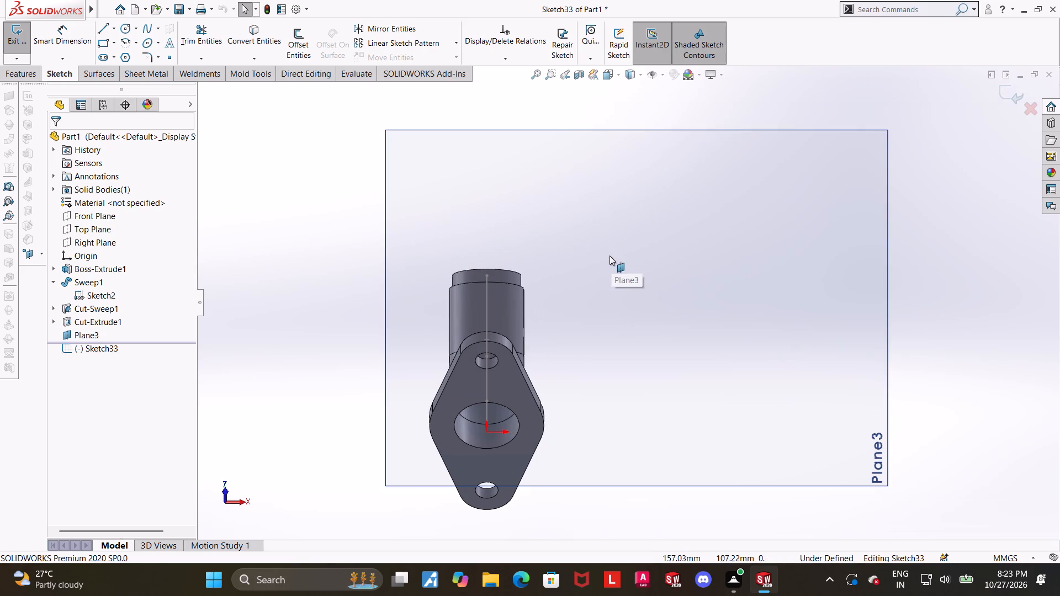
middle_drag(534, 249, 531, 411)
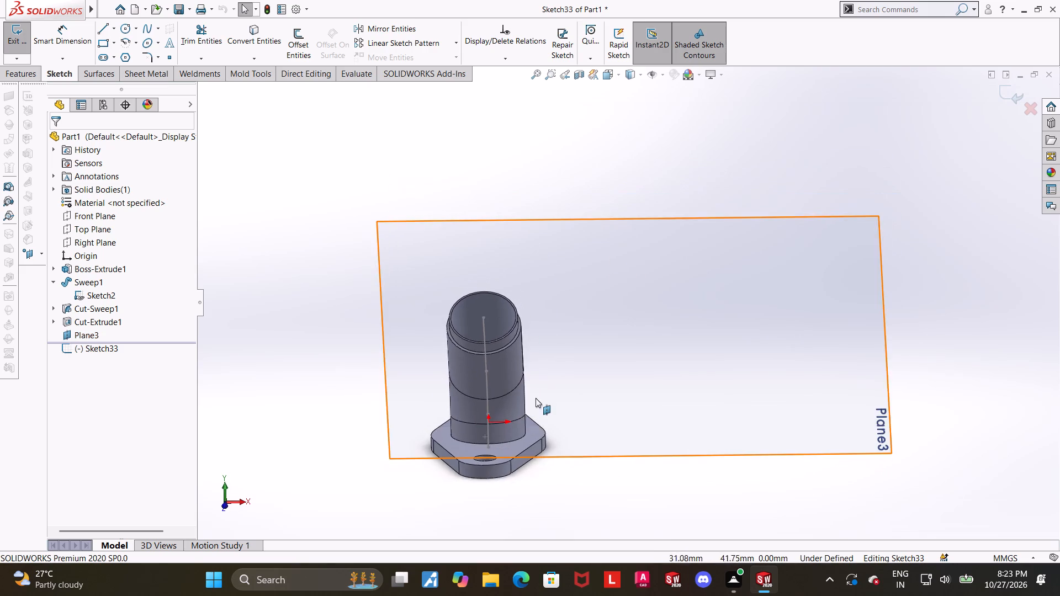
scroll(538, 390, up, 2)
click(607, 74)
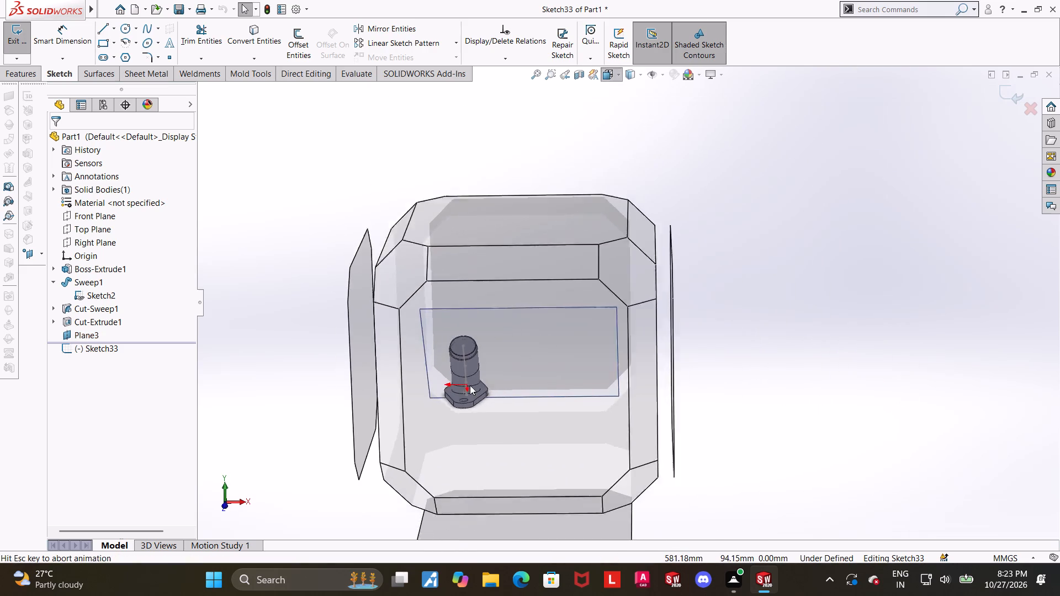
click(467, 386)
scroll(463, 279, down, 2)
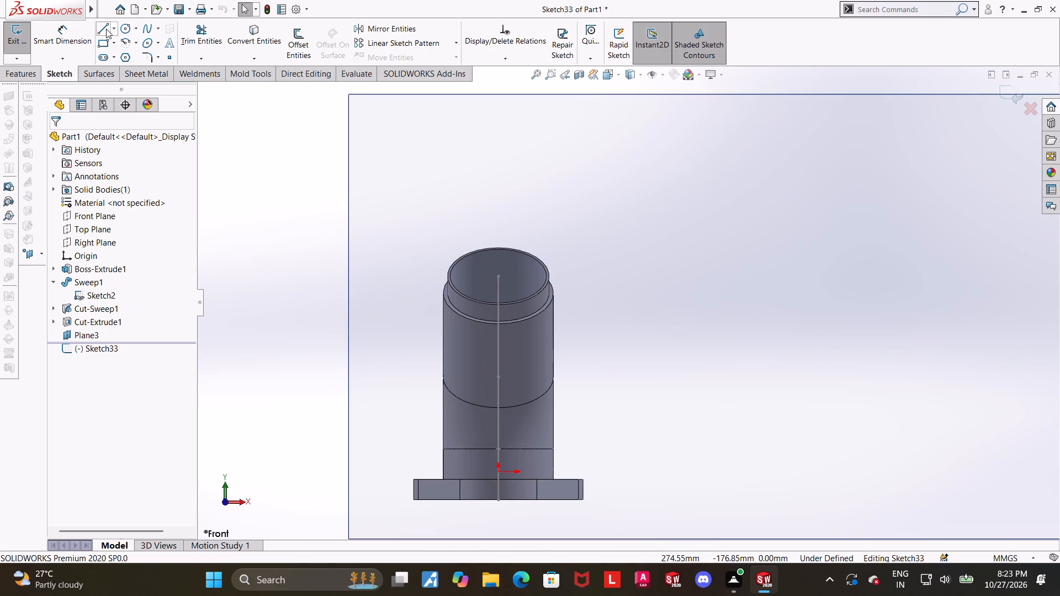
click(106, 29)
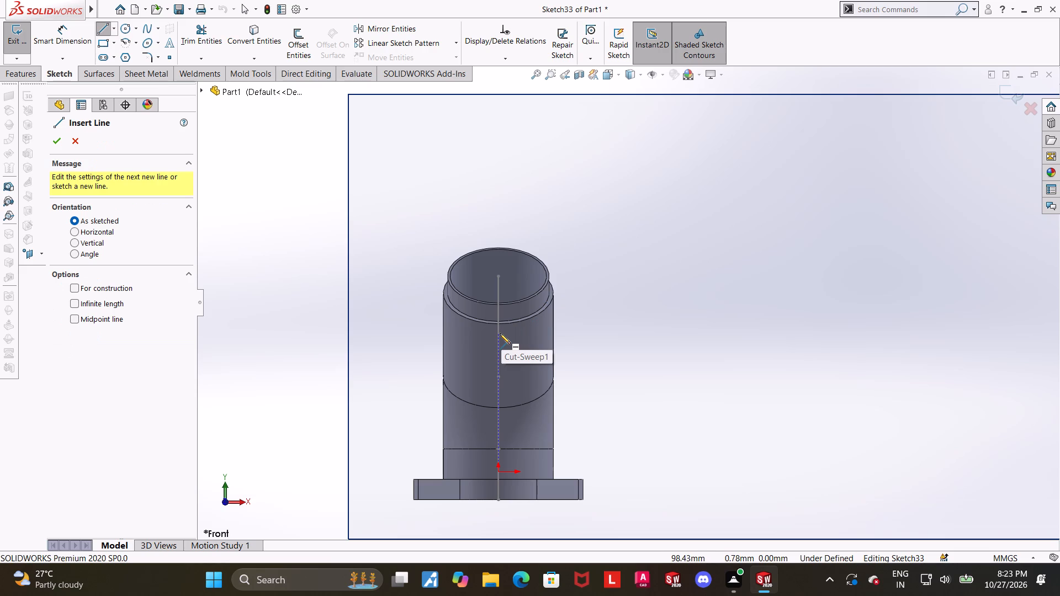
click(497, 335)
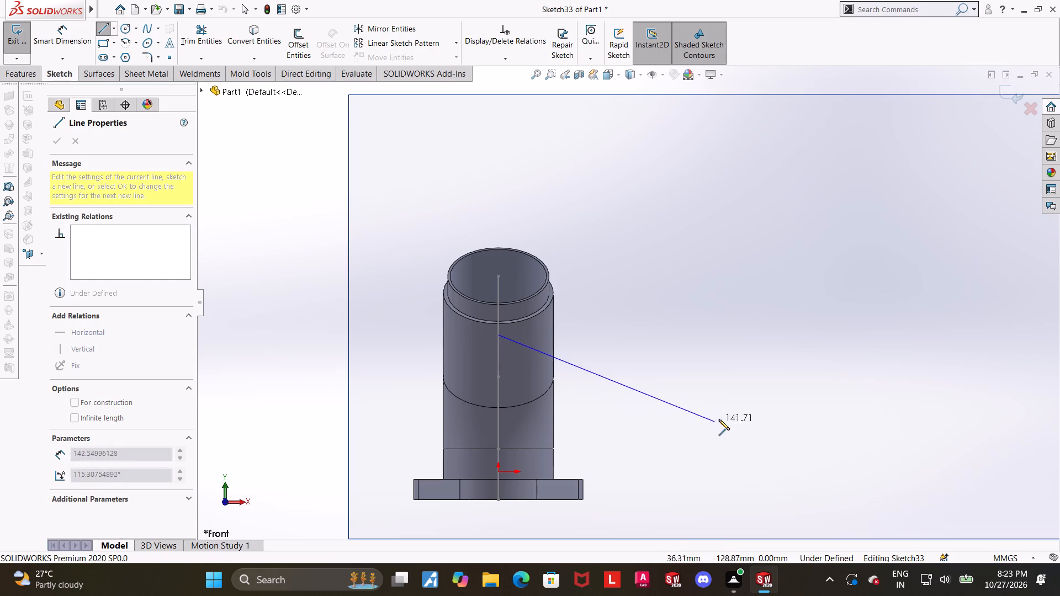
click(839, 406)
key(Escape)
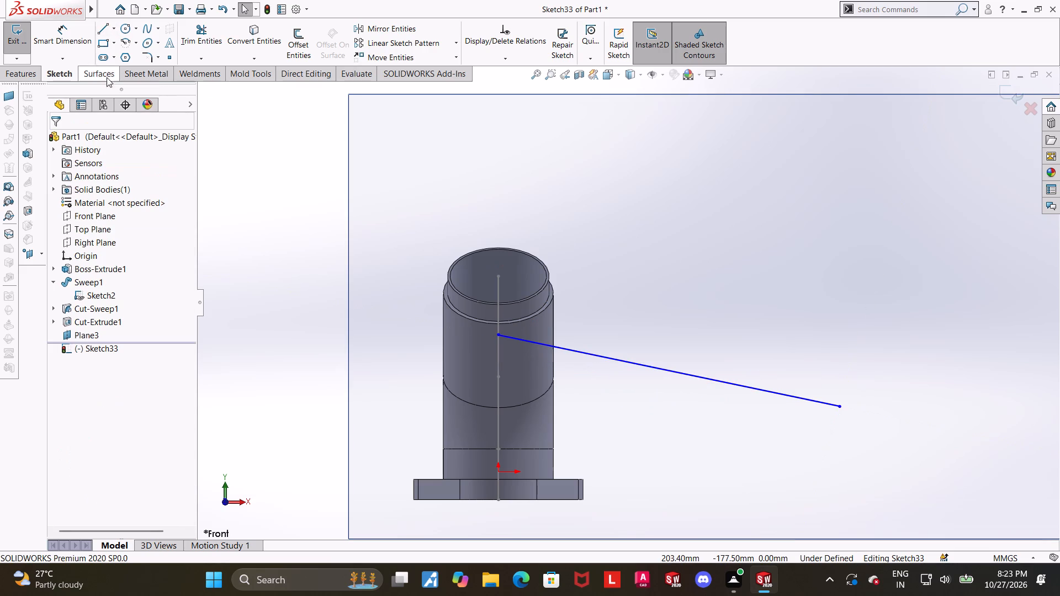
Dimension the distance between the slanted line's two endpoints, measured straight across from the pipe, as 200 mm.
click(79, 38)
click(499, 333)
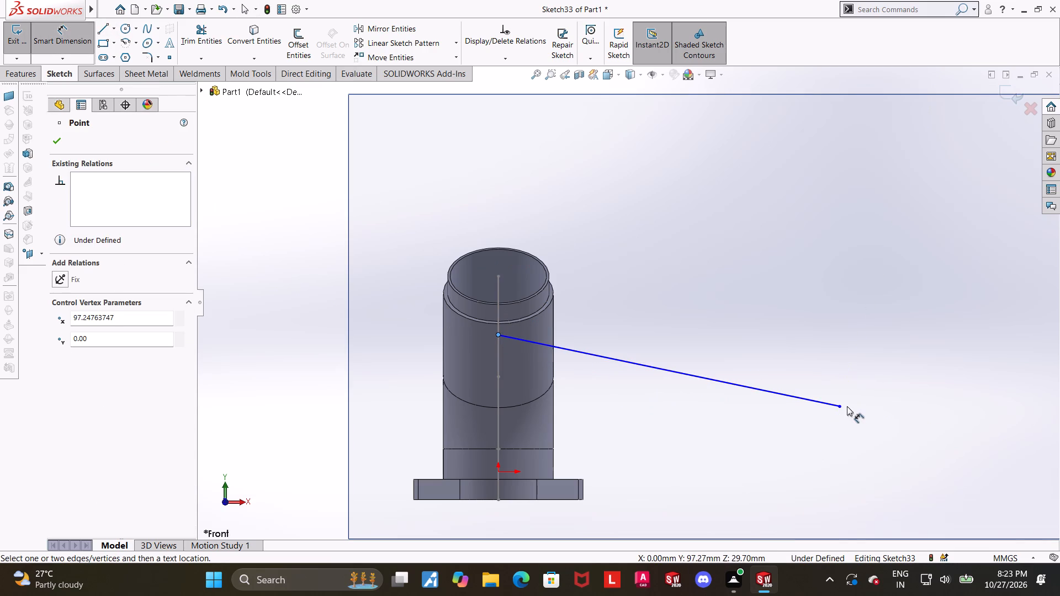
click(840, 407)
click(685, 172)
text(200)
key(Return)
key(Escape)
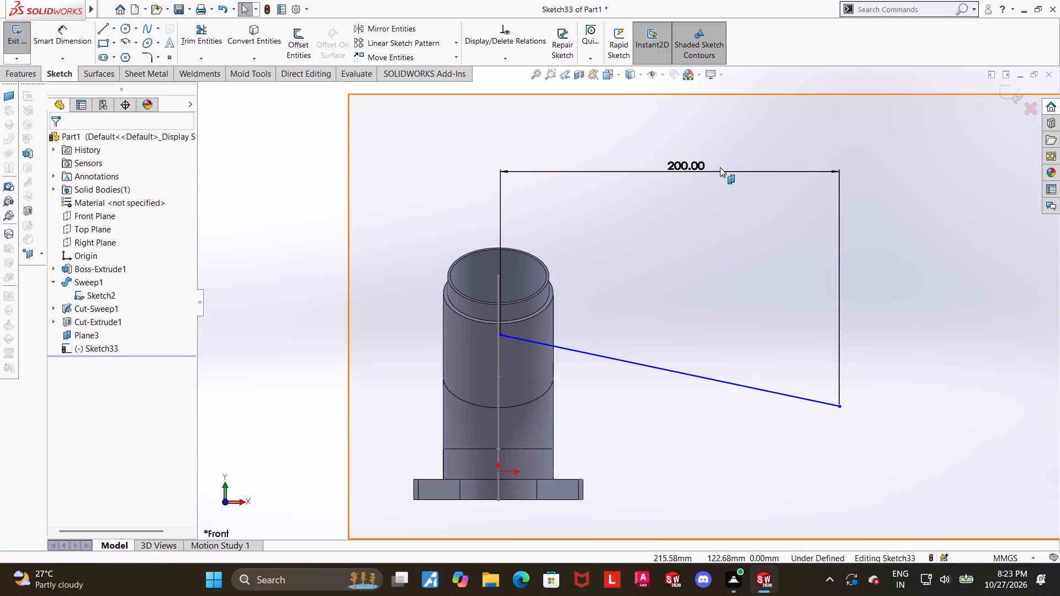
Make the slanted line's start point coincident with the pipe path's upper straight line in Sketch2.
scroll(720, 167, up, 2)
middle_drag(714, 226, 712, 193)
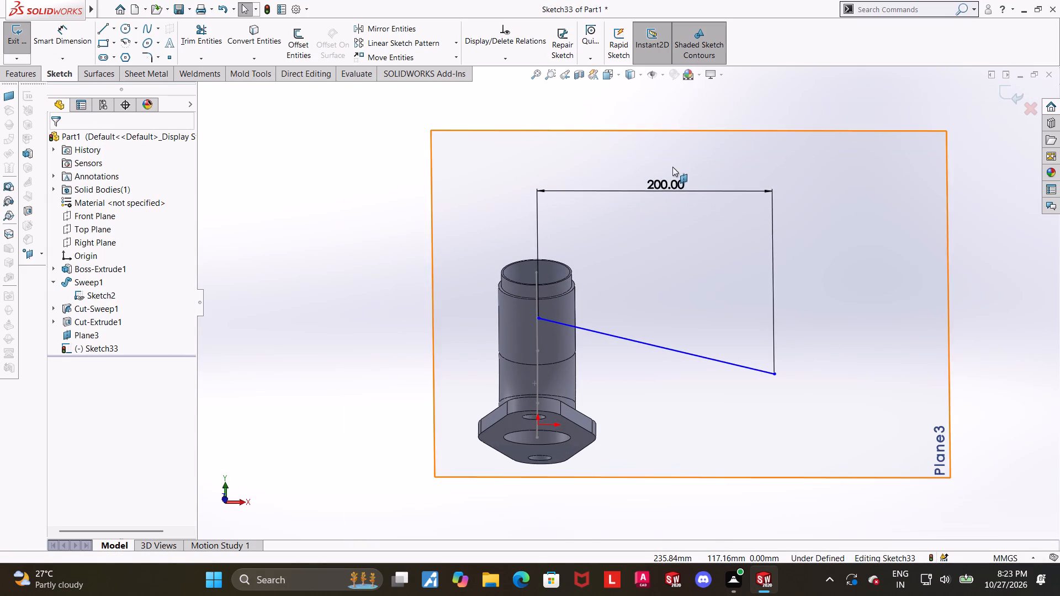
click(601, 73)
click(523, 367)
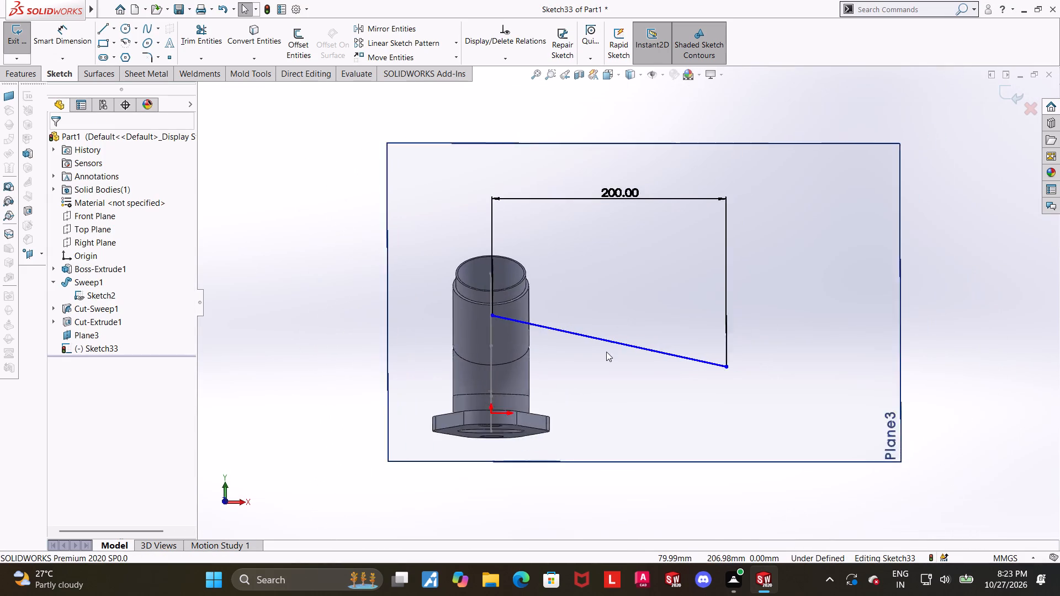
scroll(601, 352, down, 1)
middle_drag(577, 345, 580, 326)
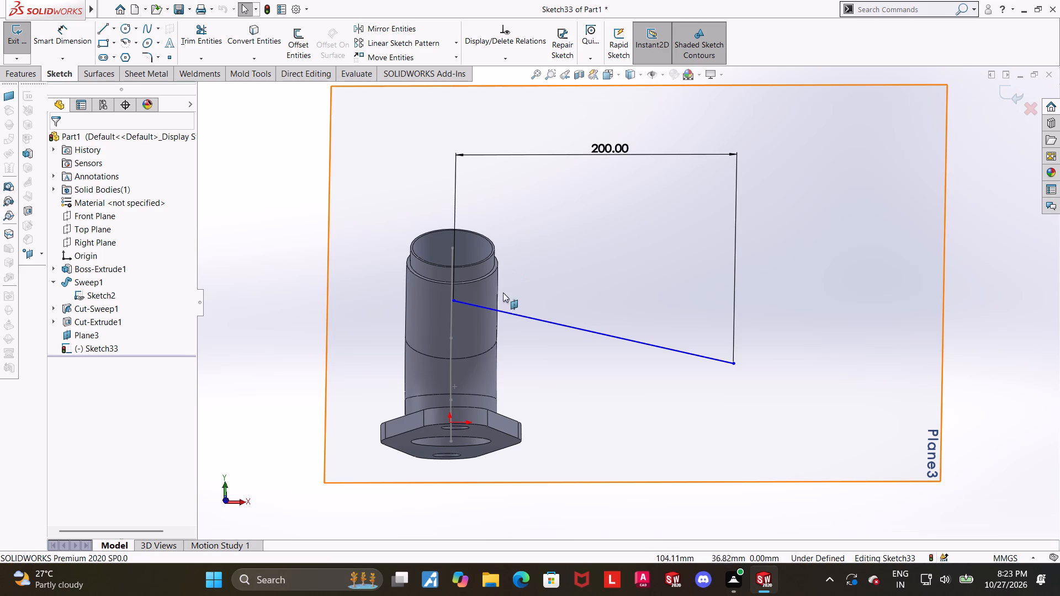
click(449, 312)
ctrl+click(454, 303)
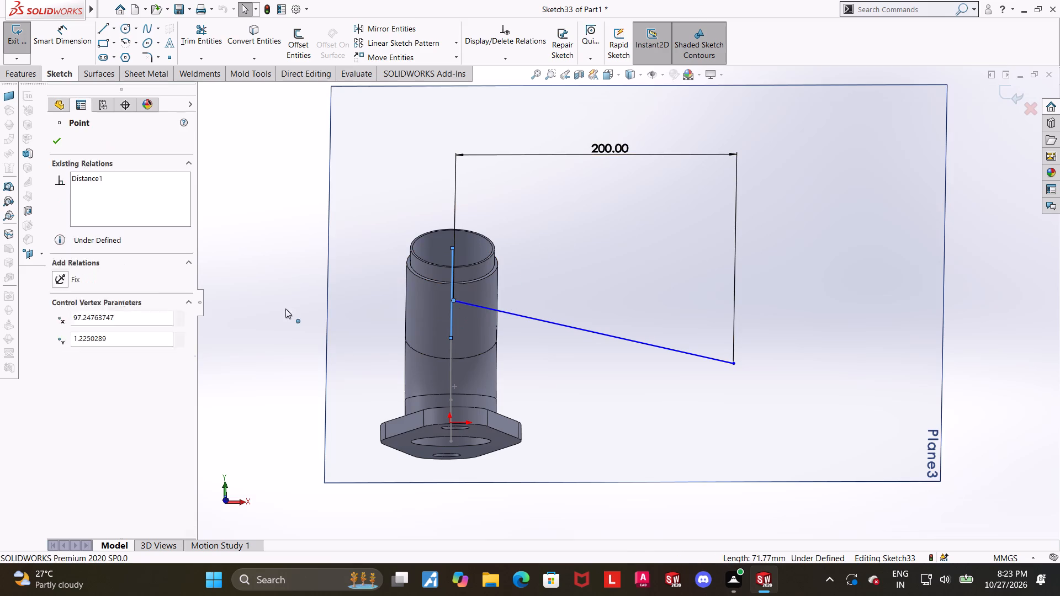
click(57, 353)
click(308, 326)
middle_drag(269, 306, 261, 291)
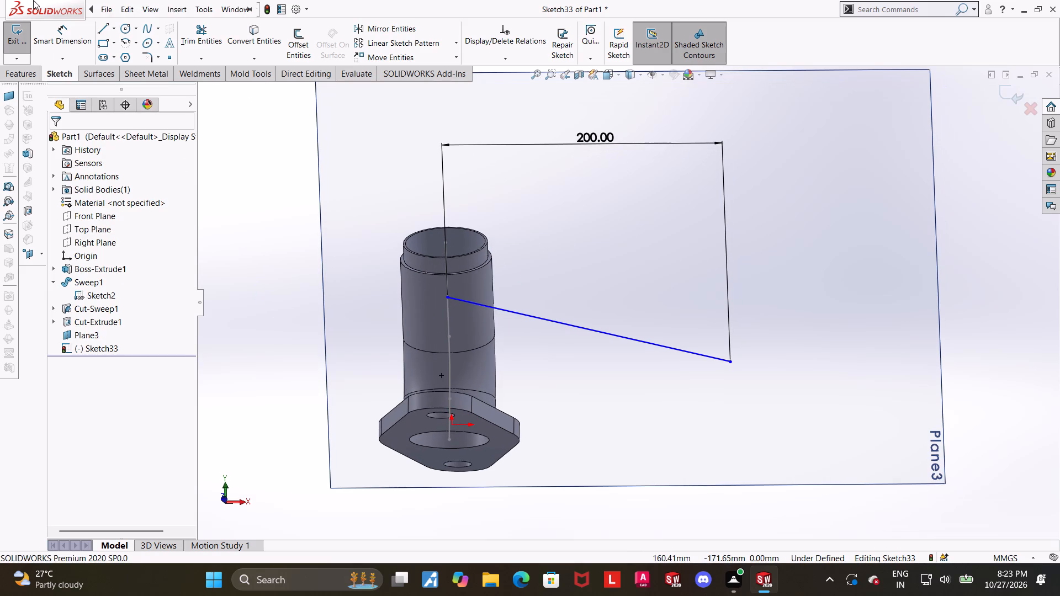
Set the angle between the slanted line and the pipe path's upper straight line to 72 degrees, and exit the sketch.
click(76, 41)
scroll(375, 213, down, 2)
click(512, 379)
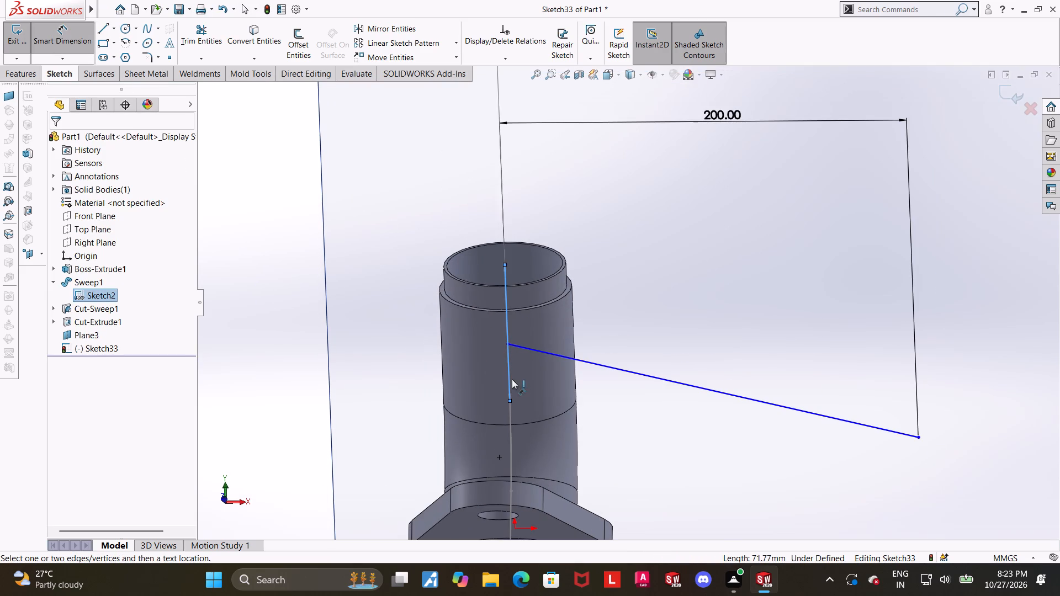
click(542, 353)
click(527, 385)
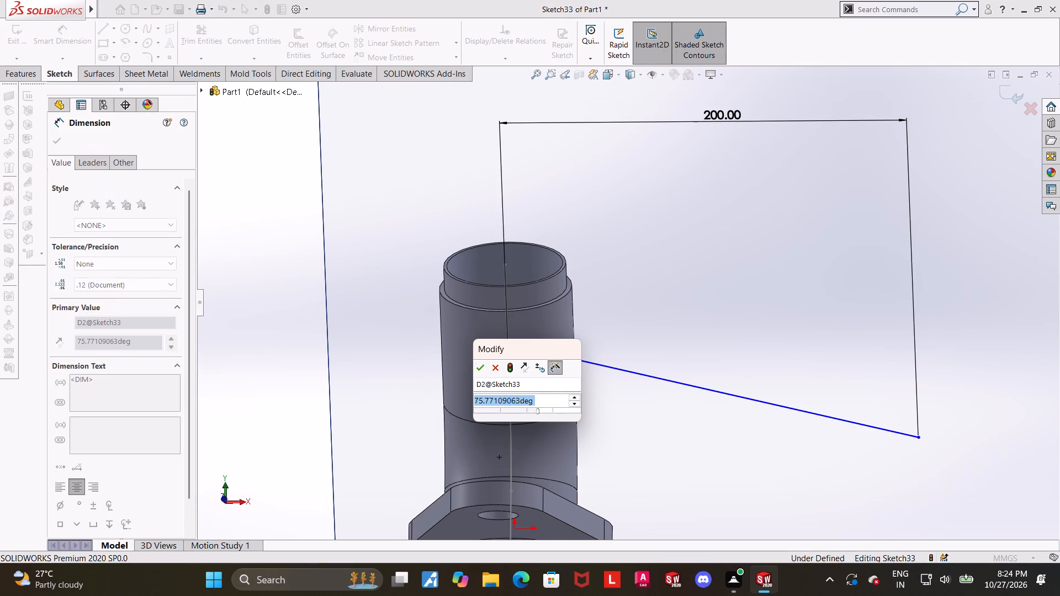
text(72)
key(Return)
key(Escape)
scroll(734, 387, up, 2)
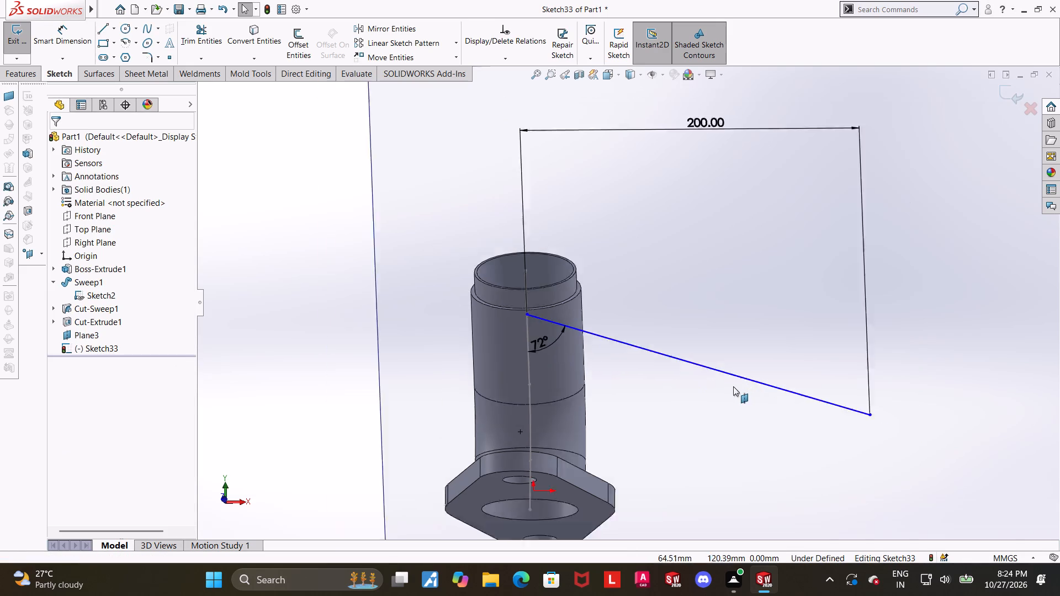
scroll(733, 386, up, 2)
click(734, 380)
middle_drag(651, 313, 655, 327)
click(756, 556)
click(743, 483)
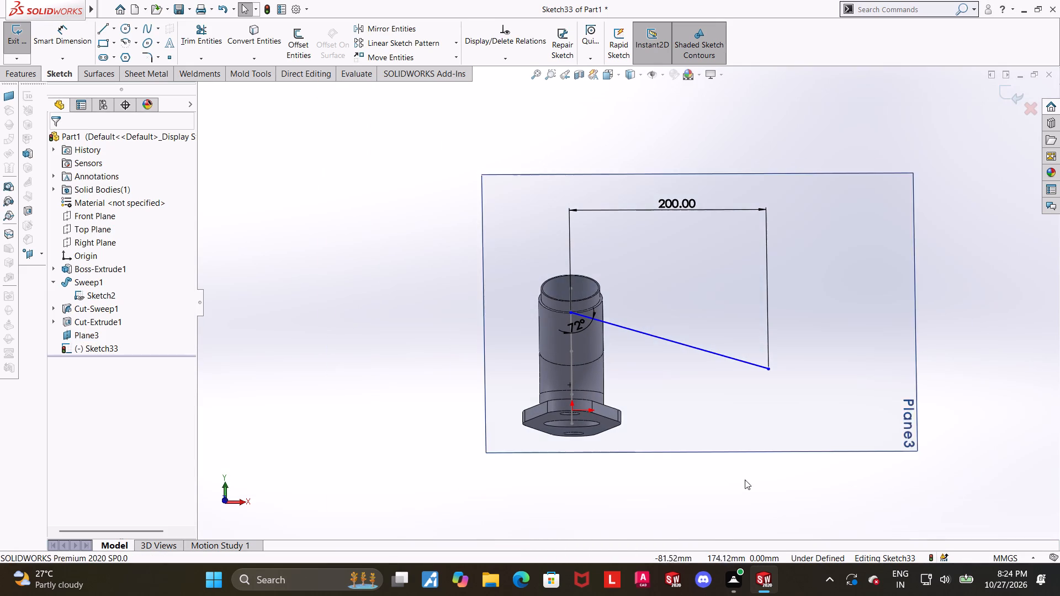
middle_drag(748, 471, 756, 491)
scroll(713, 358, down, 2)
click(1011, 91)
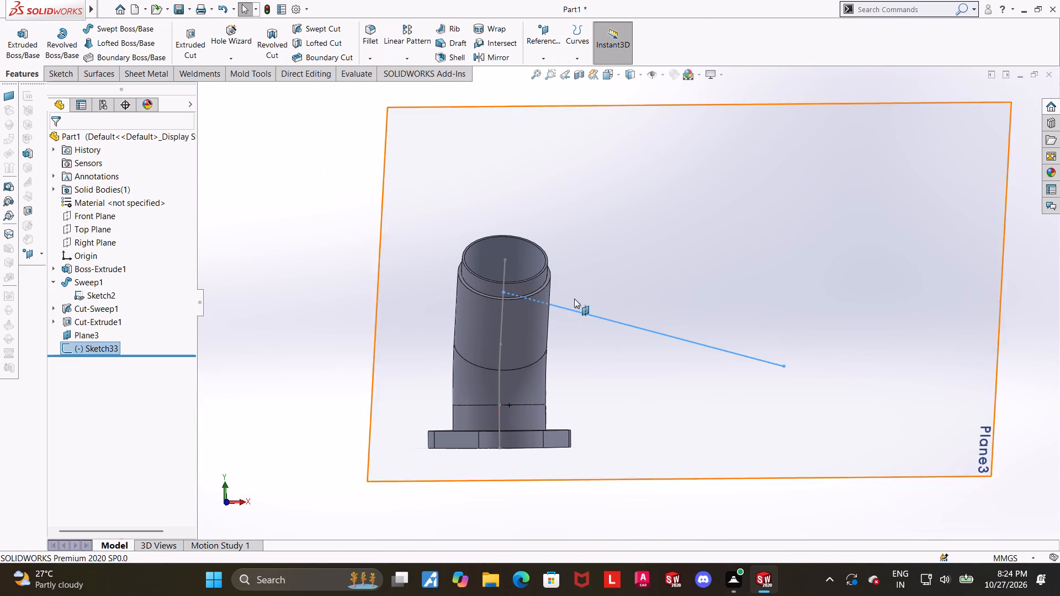
Open the pipe path's Sketch2 for editing and face its sketch plane straight on.
middle_drag(545, 320, 596, 307)
scroll(681, 410, up, 3)
click(870, 419)
middle_drag(772, 365, 797, 381)
scroll(650, 342, down, 3)
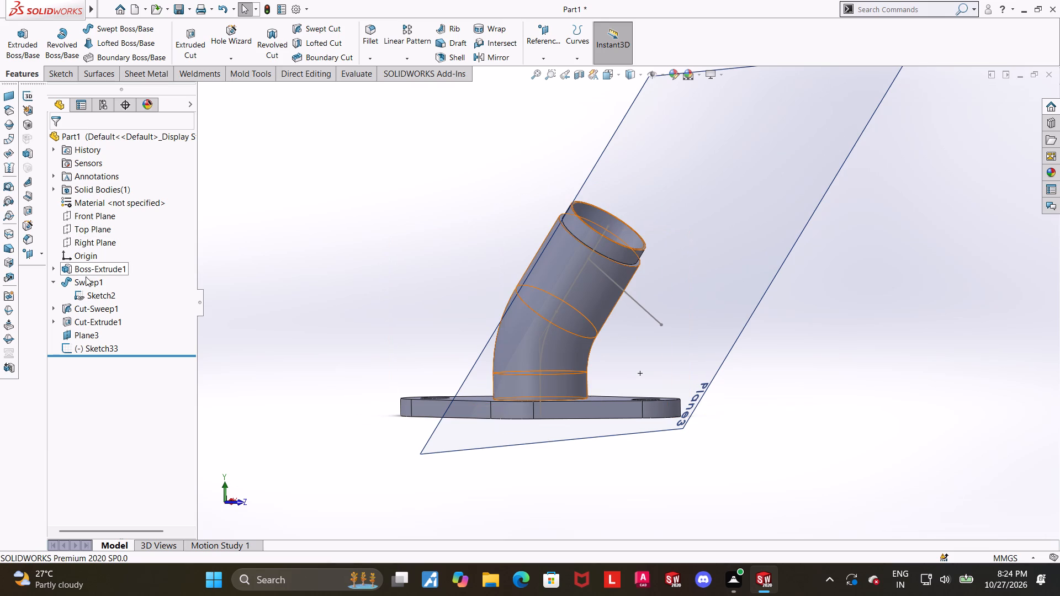
click(90, 294)
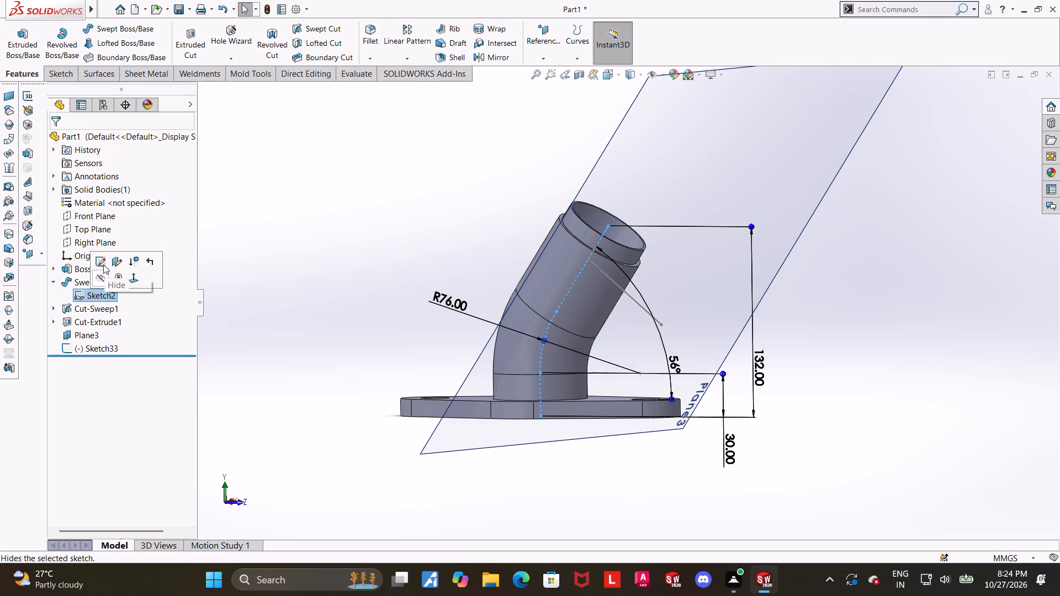
click(103, 264)
click(105, 291)
click(139, 274)
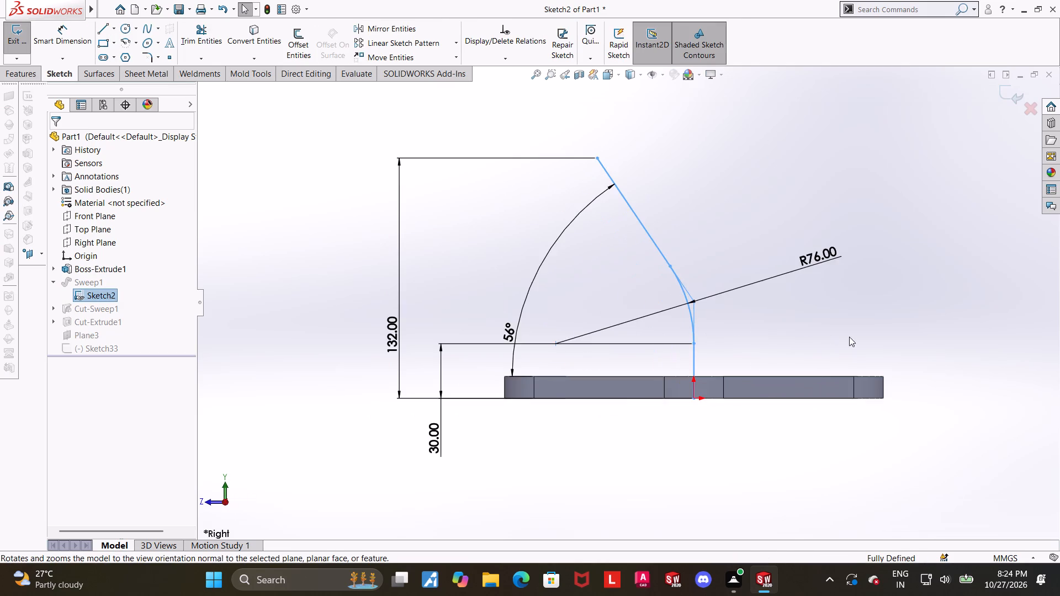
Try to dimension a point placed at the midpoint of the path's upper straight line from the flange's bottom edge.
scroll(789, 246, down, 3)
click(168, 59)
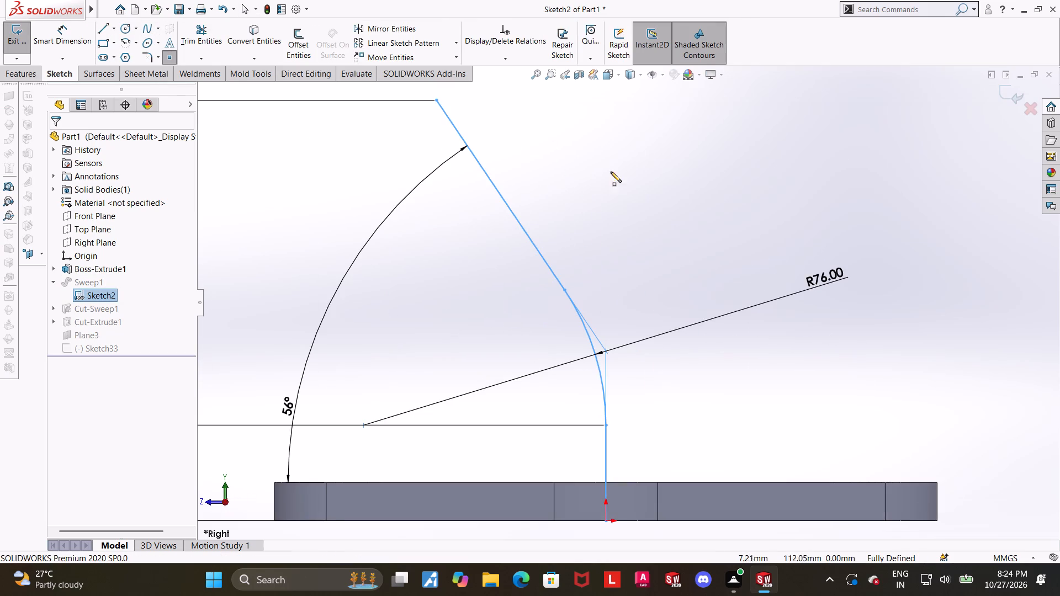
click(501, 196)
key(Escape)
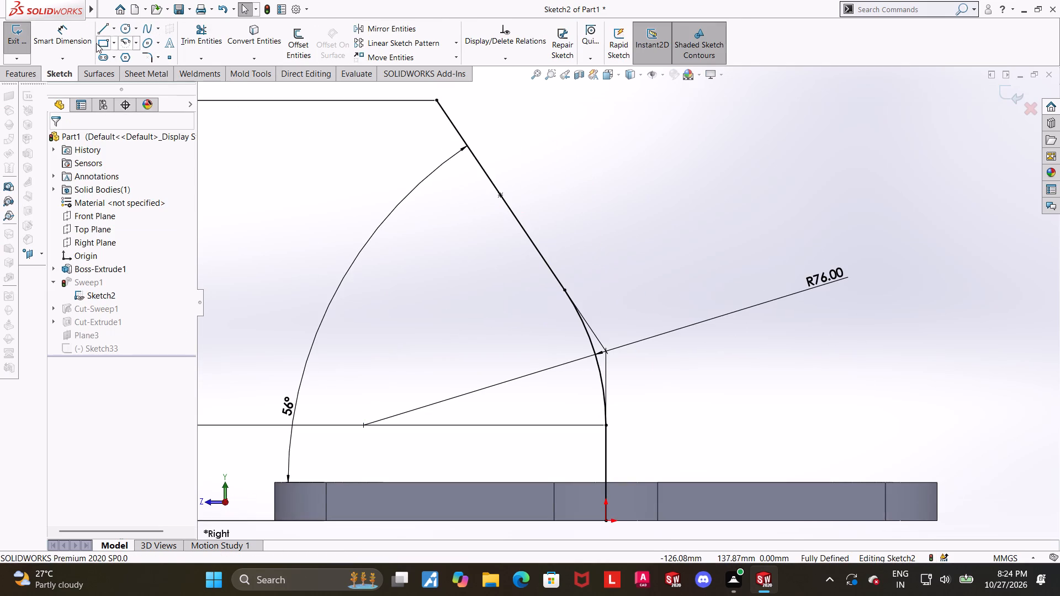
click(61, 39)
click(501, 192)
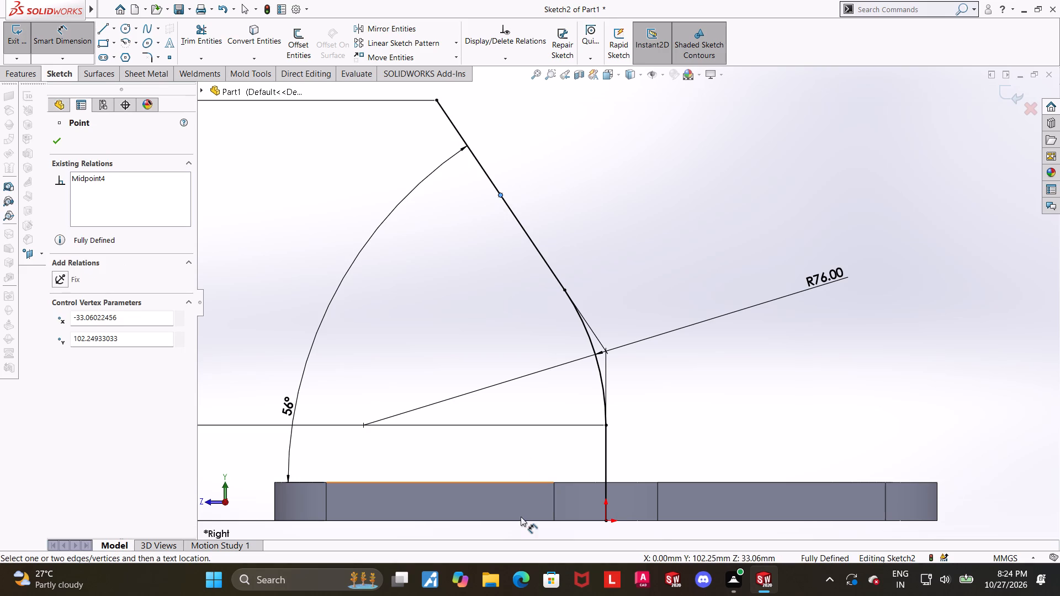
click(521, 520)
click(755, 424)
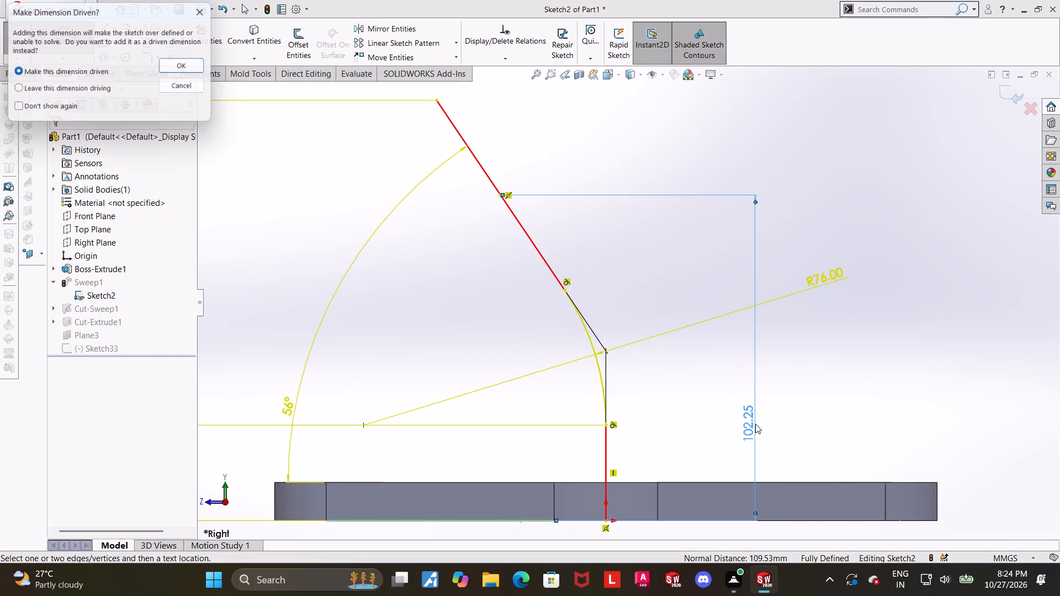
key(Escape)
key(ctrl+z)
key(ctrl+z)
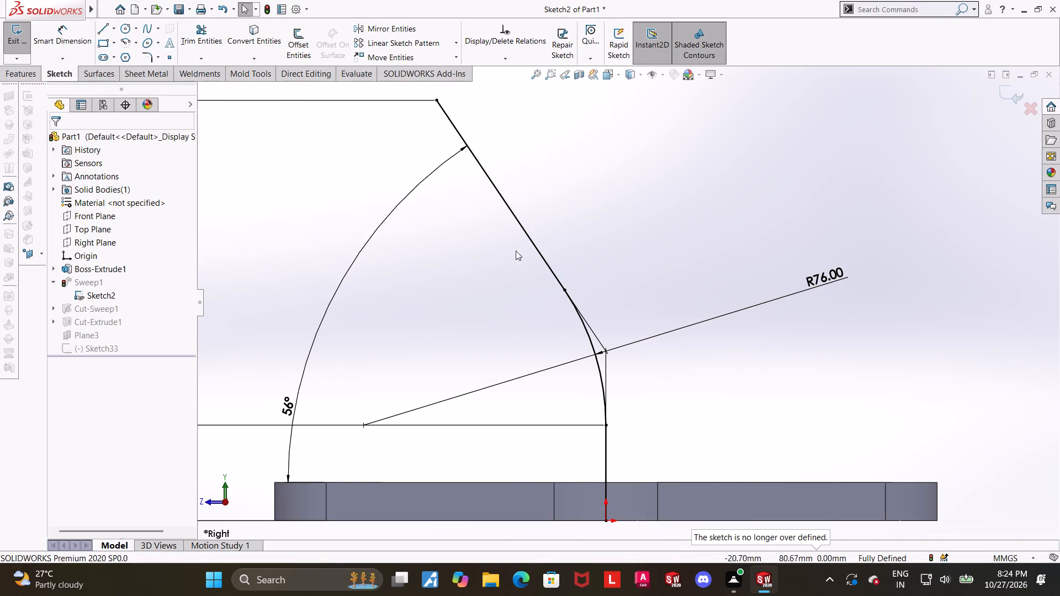
Place a point on the path's upper straight line, dimension it 90 mm above the flange's bottom edge, and exit the sketch.
click(168, 63)
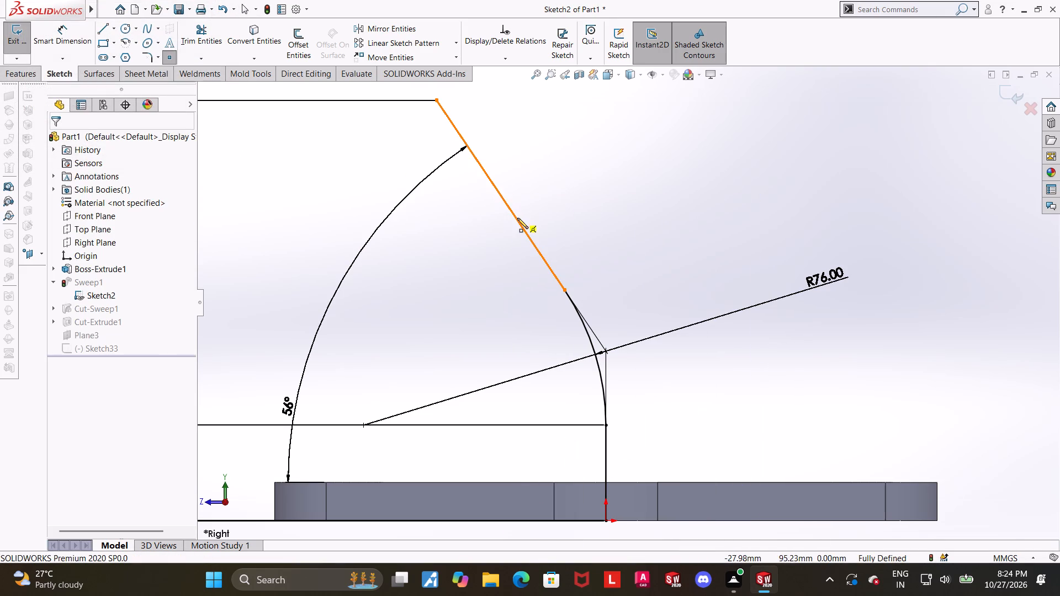
click(517, 218)
key(Escape)
click(72, 34)
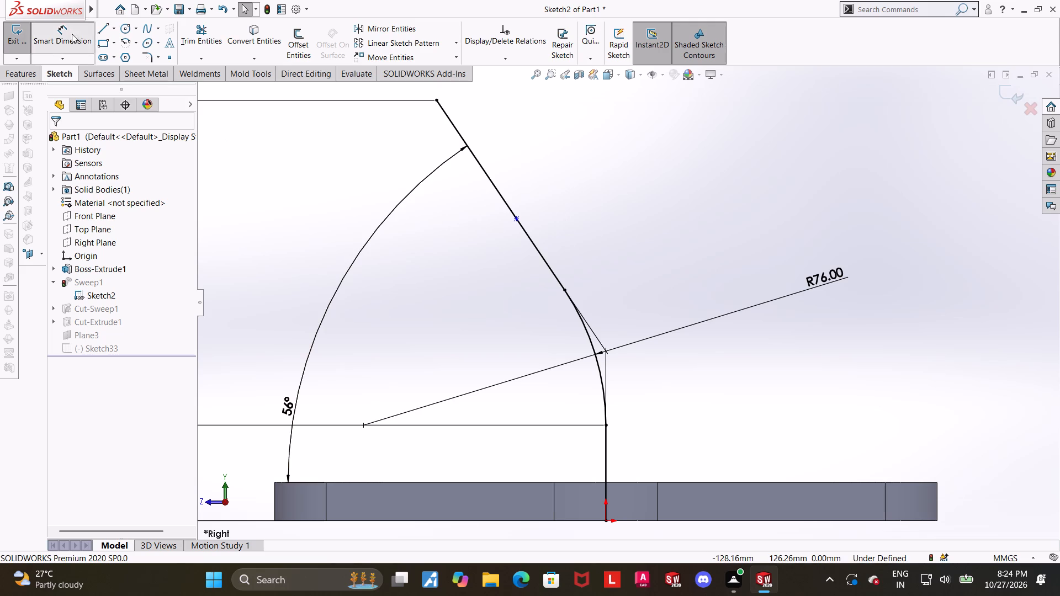
click(517, 219)
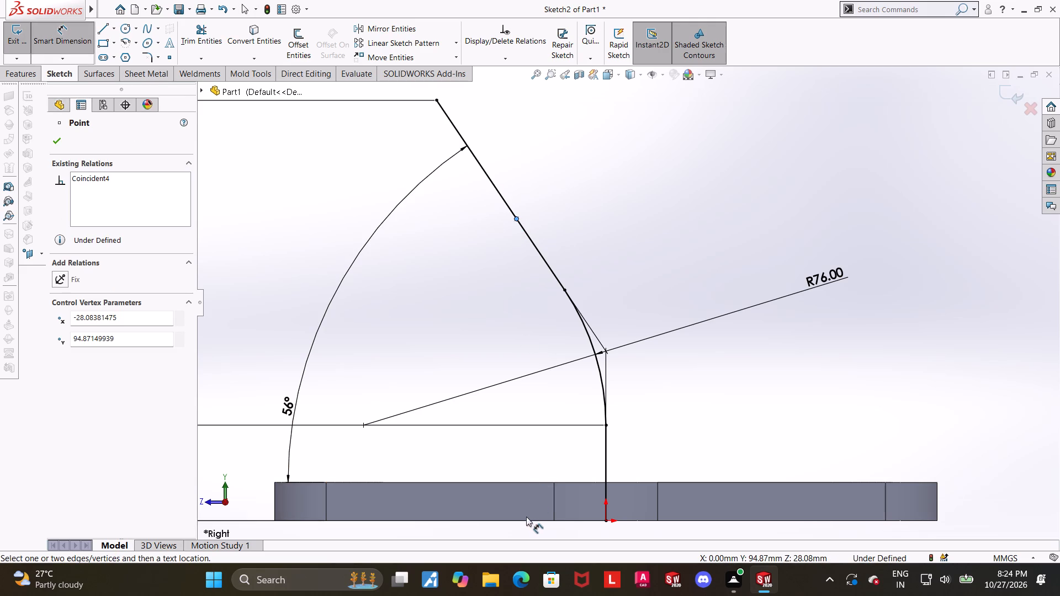
click(522, 520)
click(703, 474)
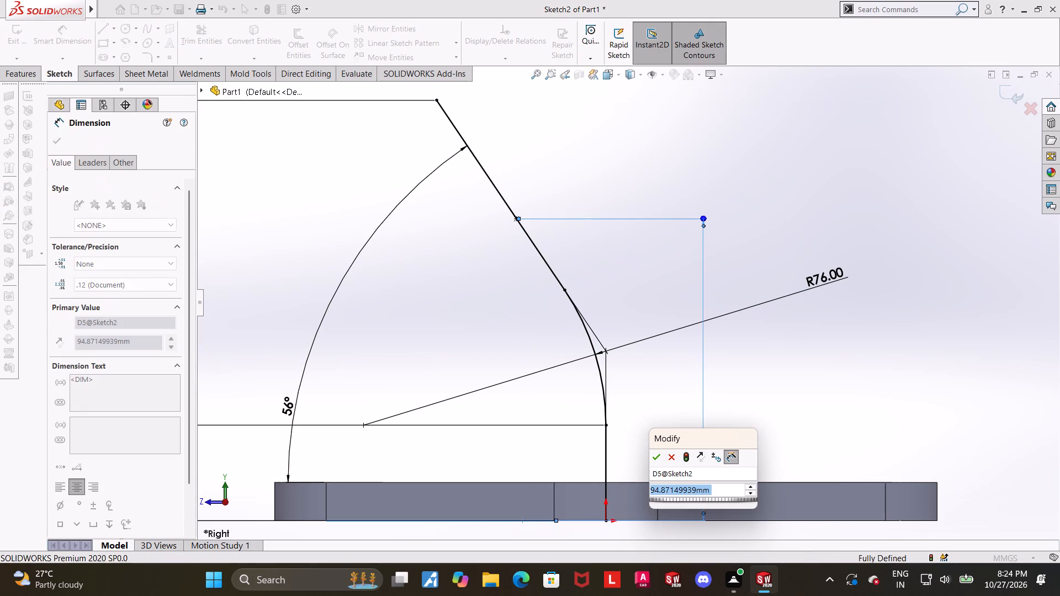
text(90)
key(Return)
key(Escape)
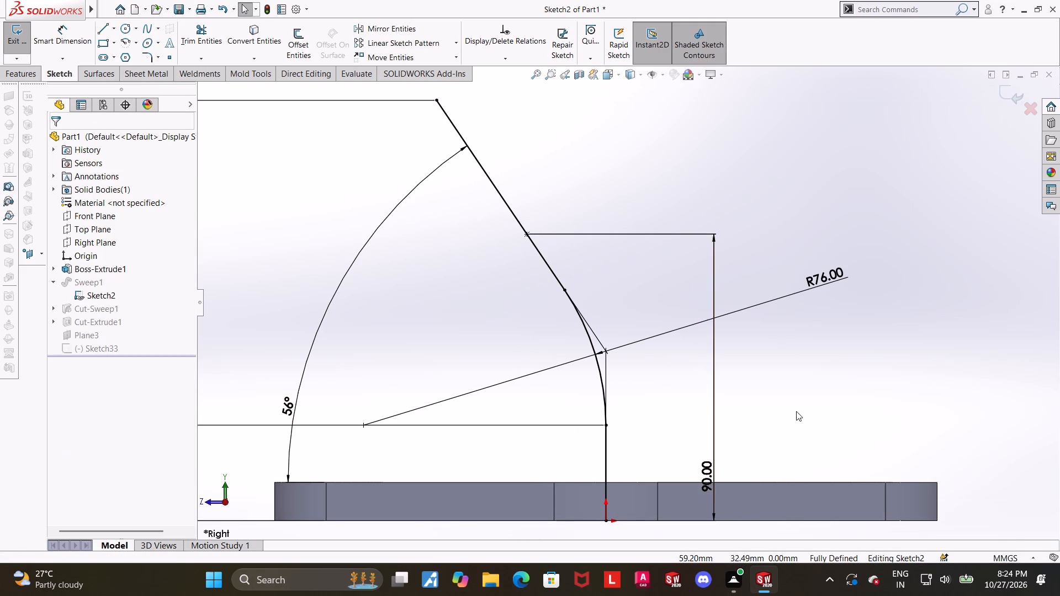
scroll(796, 397, up, 2)
scroll(735, 391, down, 1)
middle_drag(723, 392, 625, 392)
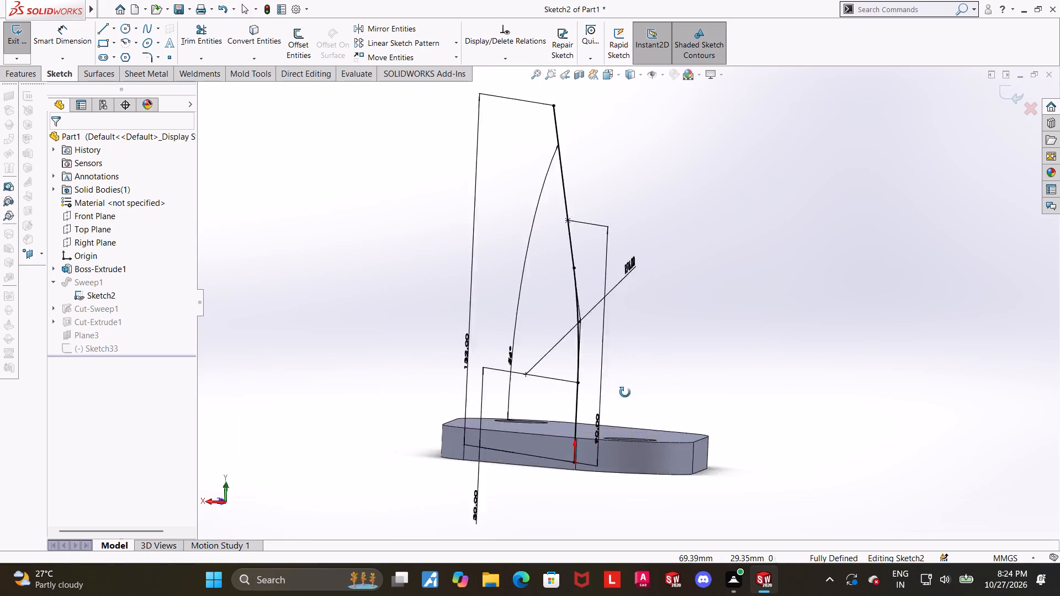
middle_drag(625, 392, 534, 386)
click(1000, 98)
click(1009, 98)
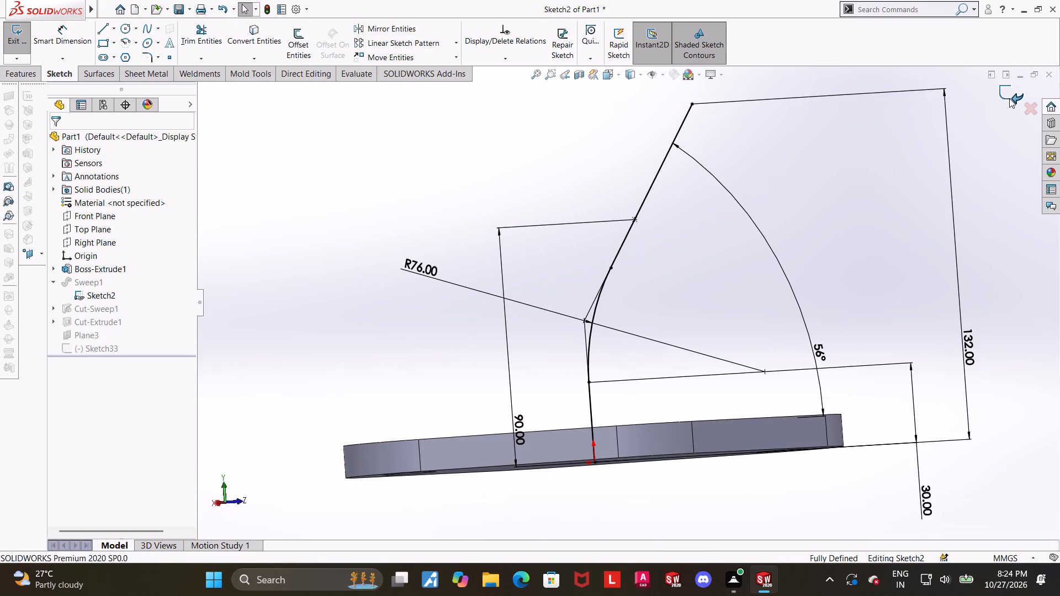
Reopen Sketch33, the slanted branch line's sketch on Plane3, for editing.
click(71, 344)
click(109, 328)
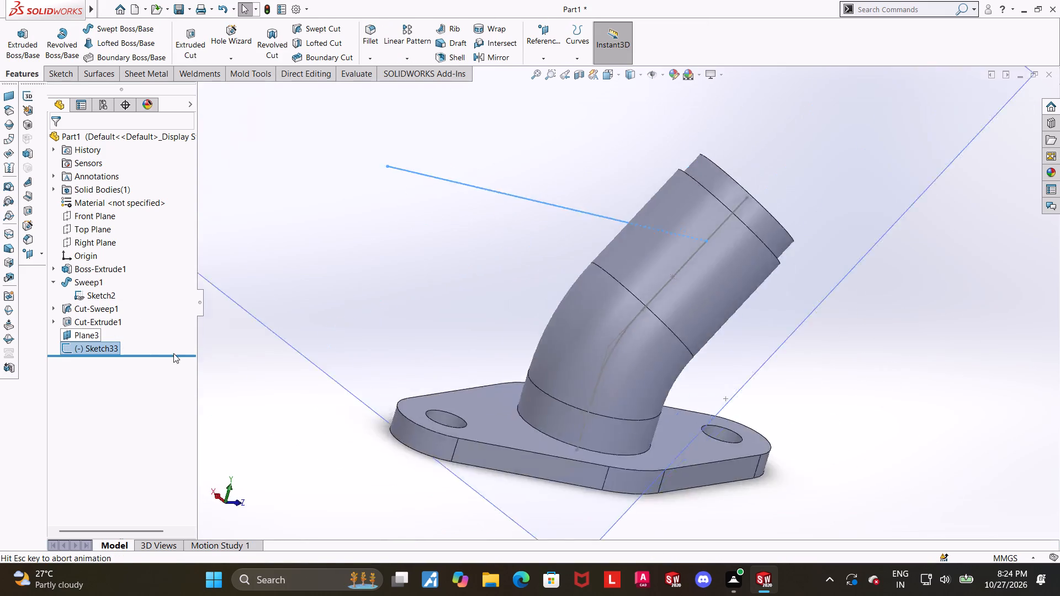
scroll(740, 405, up, 2)
middle_drag(743, 419, 527, 353)
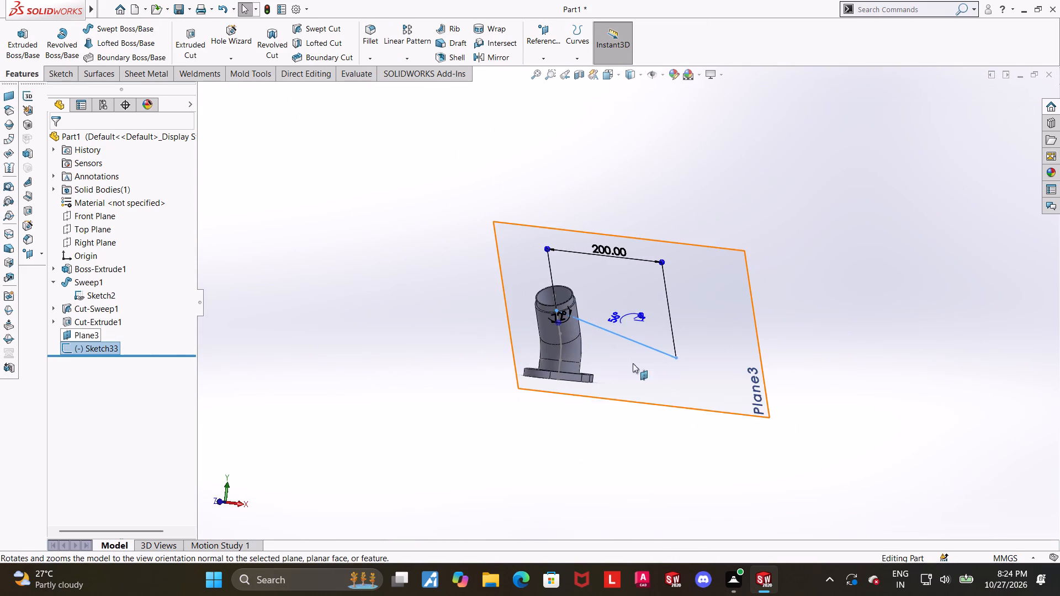
scroll(796, 352, down, 2)
click(810, 368)
scroll(82, 299, down, 2)
click(78, 346)
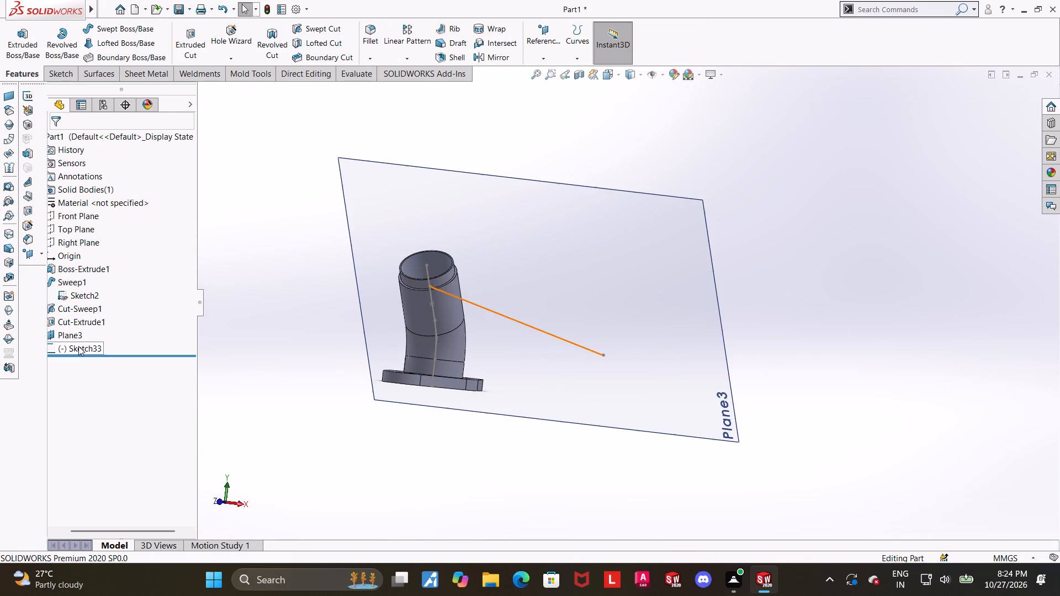
click(89, 312)
middle_drag(467, 374, 479, 336)
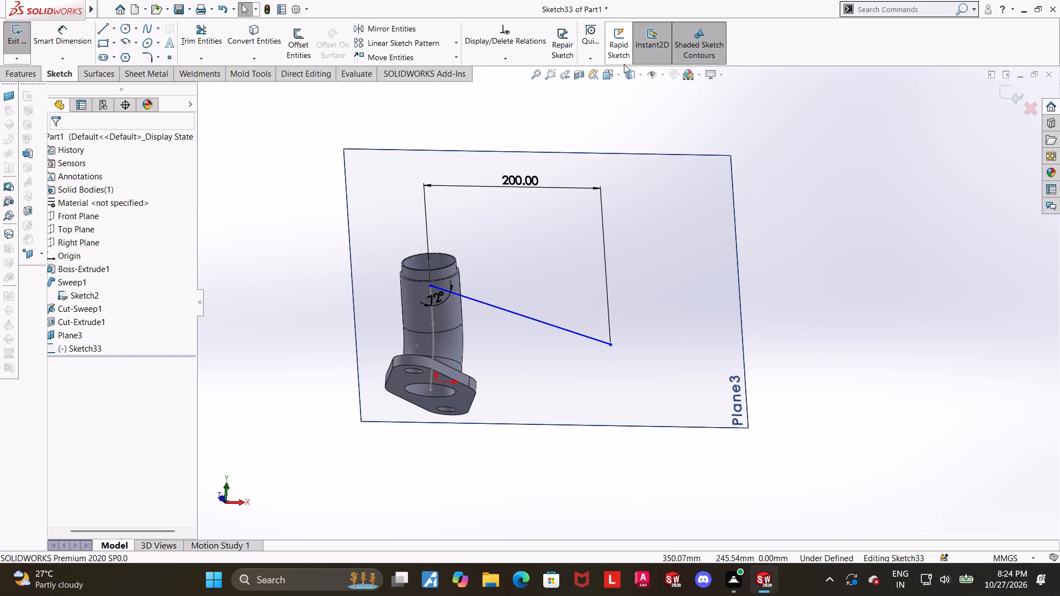
click(615, 70)
click(426, 444)
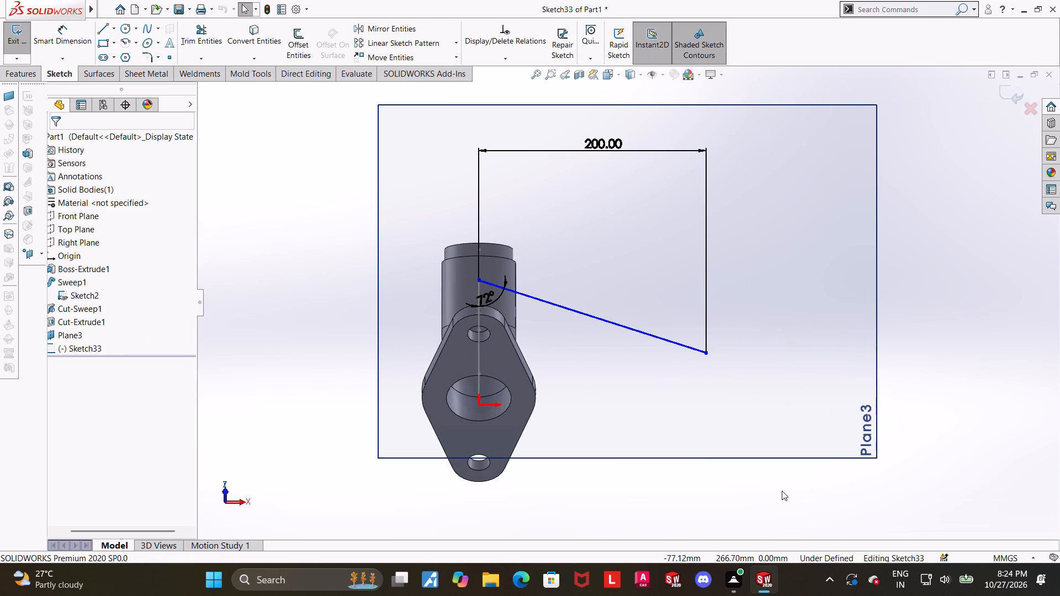
click(780, 491)
Make the slanted line's start point coincident with the 90 mm-high point of Sketch2, and exit the sketch.
scroll(529, 260, down, 3)
middle_drag(401, 327, 405, 333)
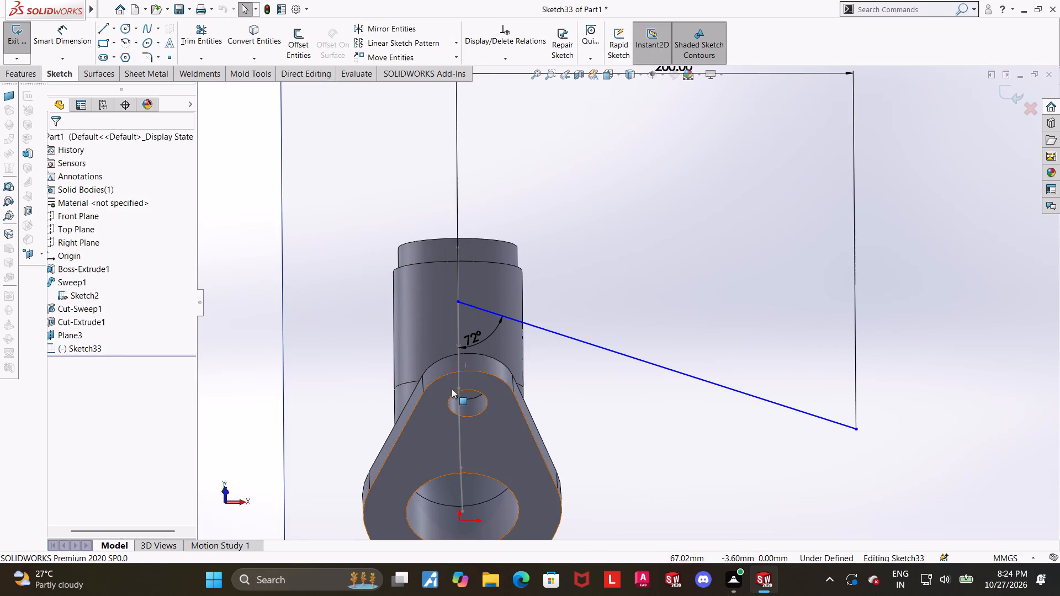
scroll(457, 391, down, 3)
middle_drag(466, 393, 492, 406)
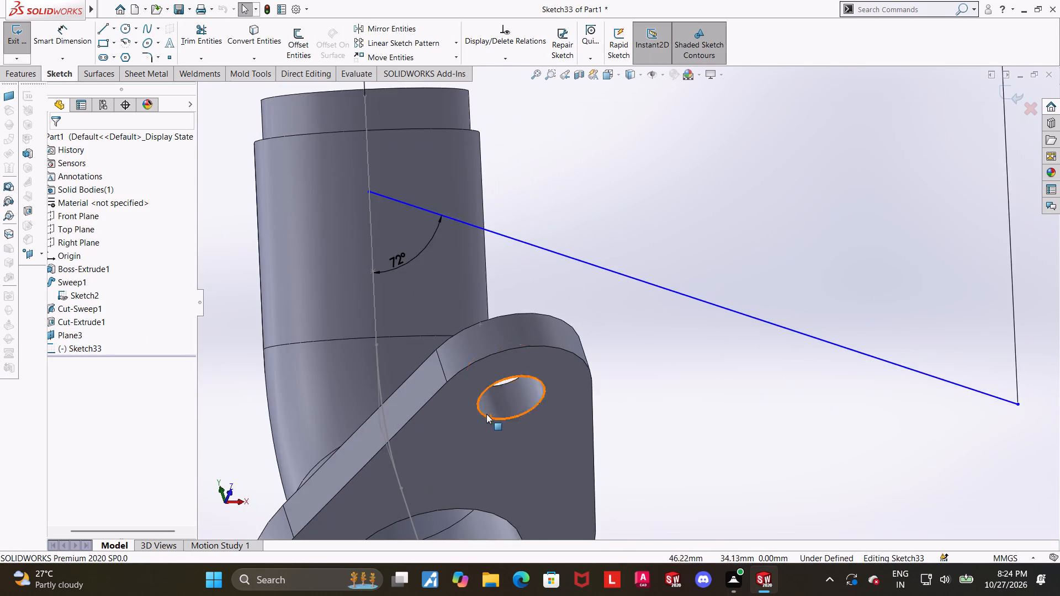
scroll(483, 407, up, 4)
click(356, 386)
click(324, 370)
middle_drag(464, 316, 493, 361)
scroll(557, 344, down, 5)
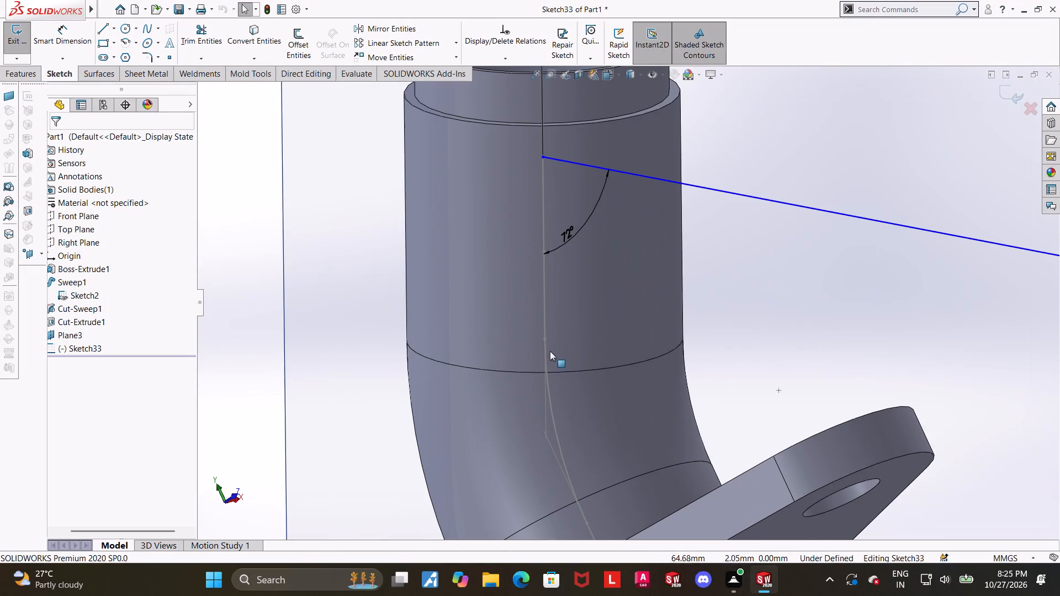
click(543, 339)
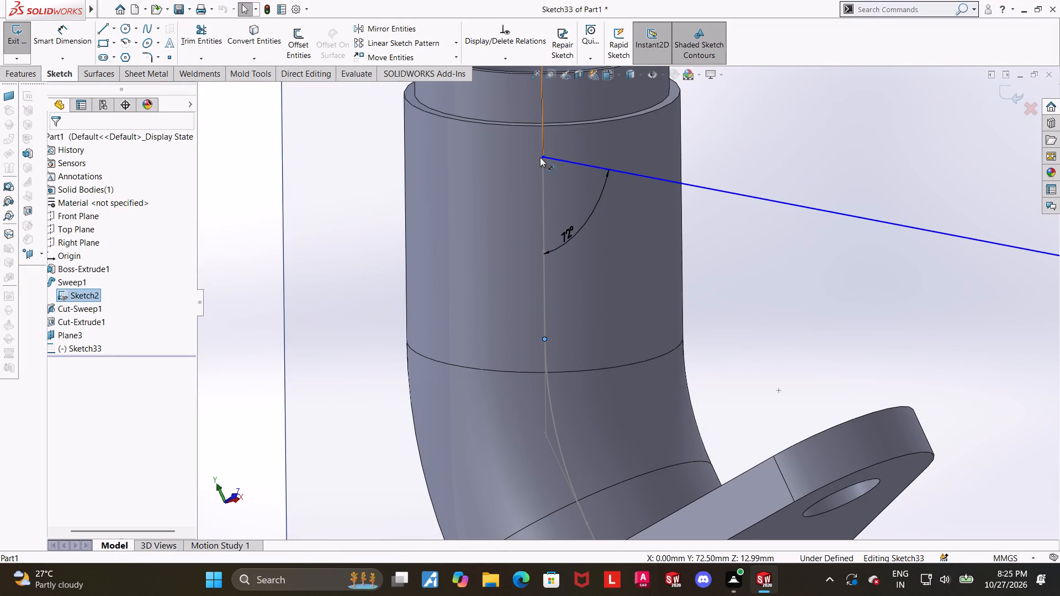
click(543, 251)
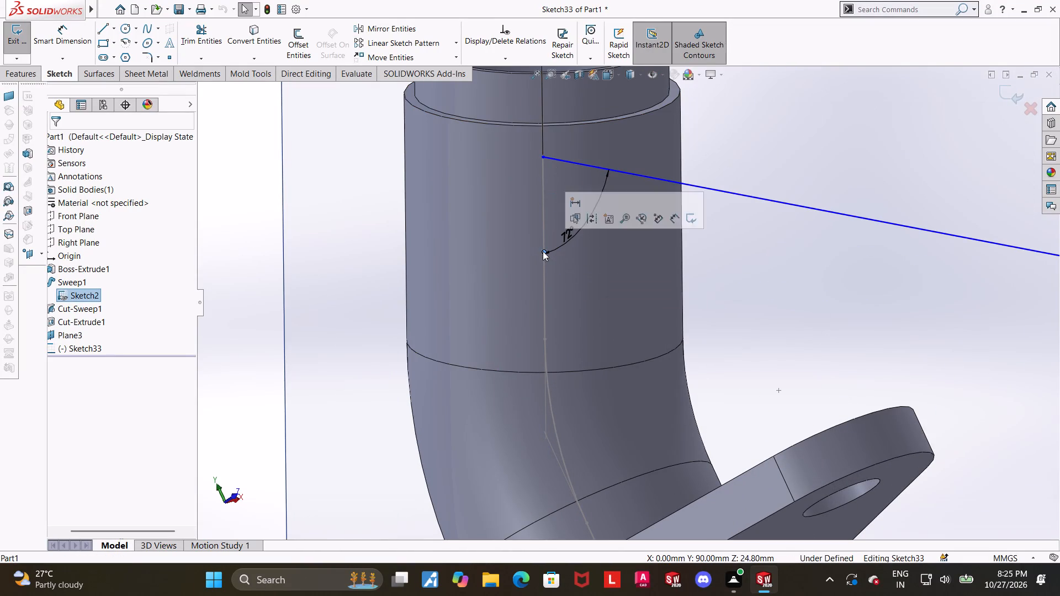
click(89, 293)
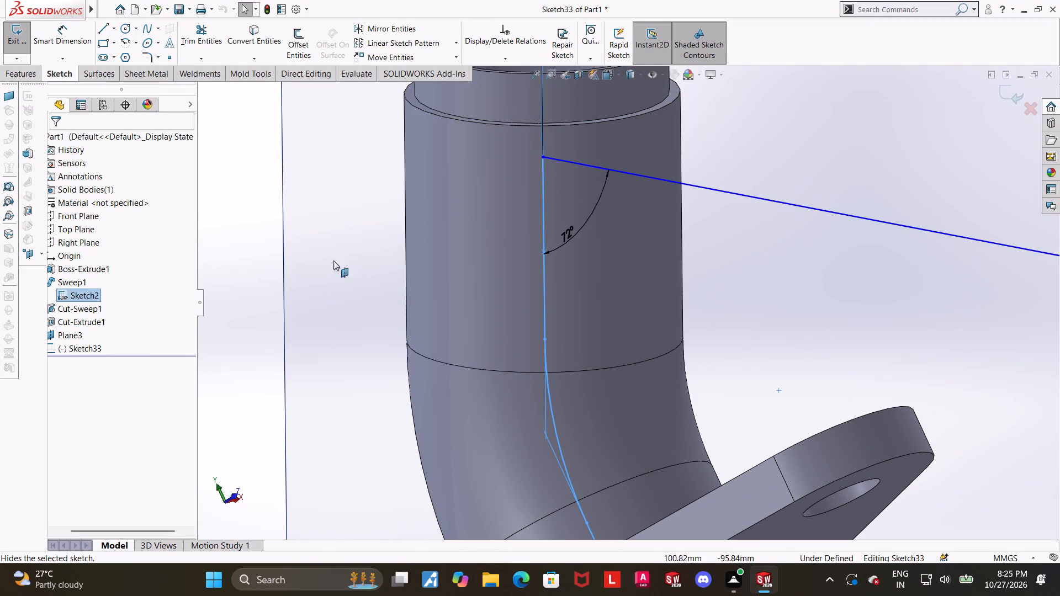
click(357, 245)
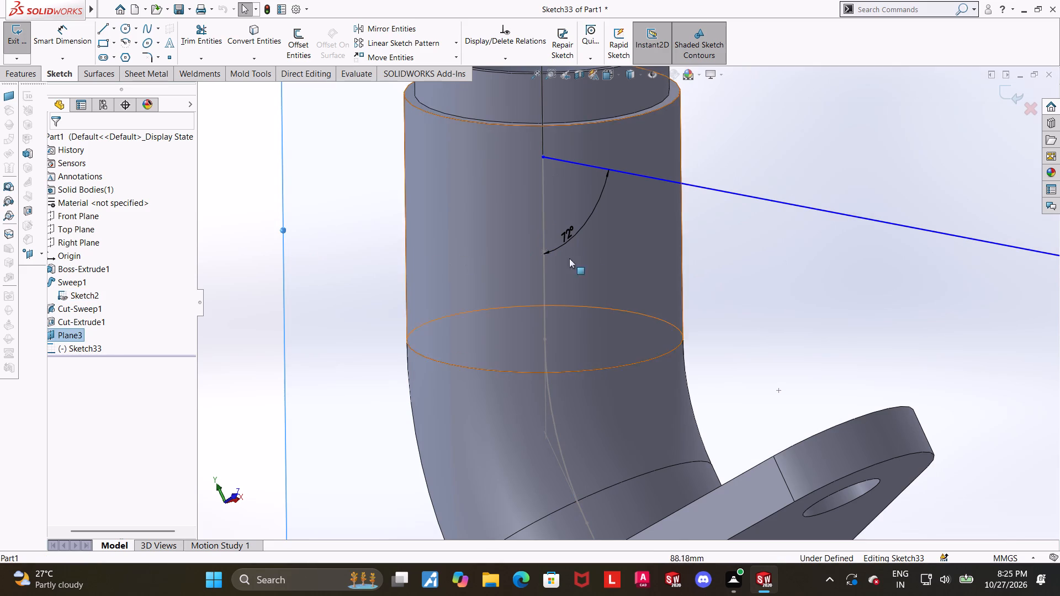
ctrl+click(543, 252)
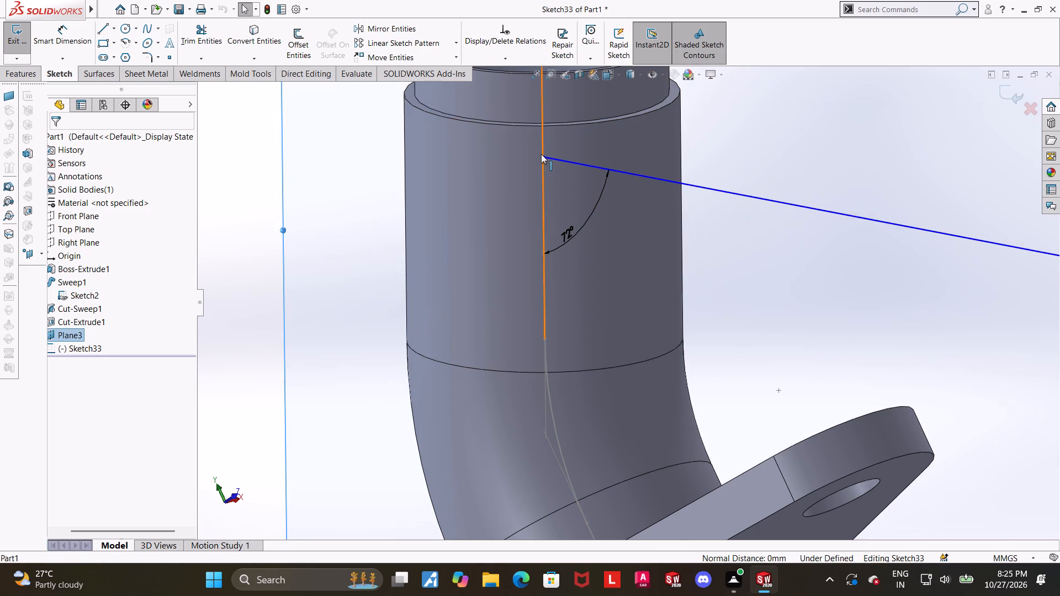
ctrl+click(542, 155)
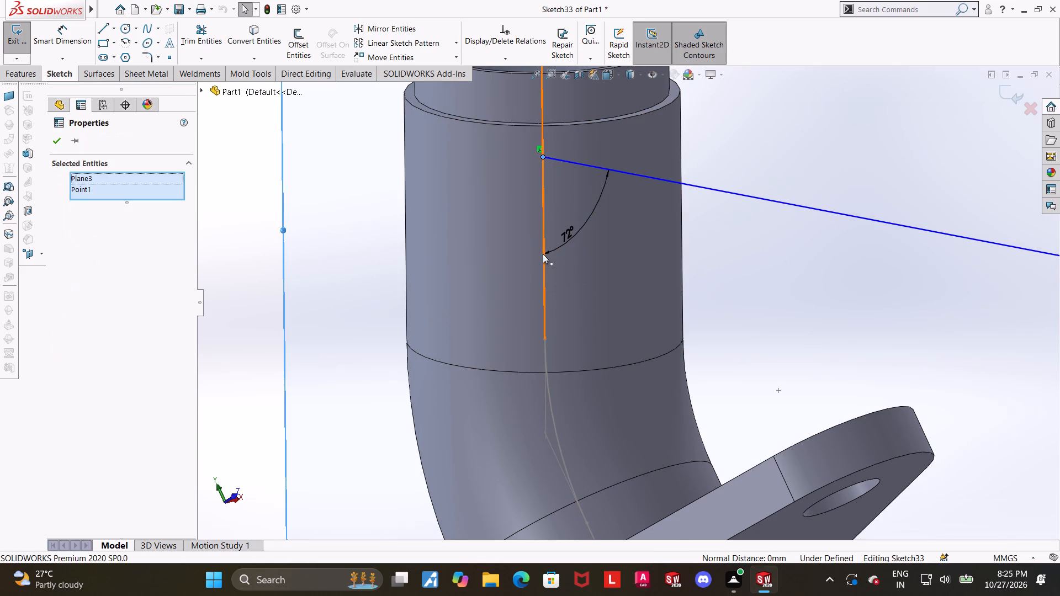
ctrl+click(543, 254)
click(61, 343)
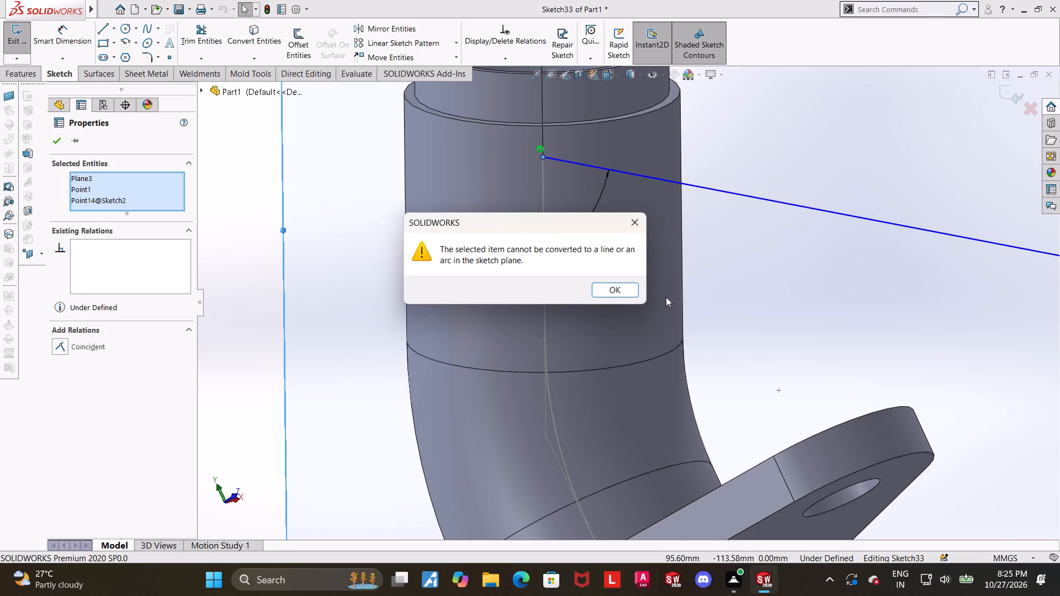
click(637, 216)
scroll(667, 292, up, 3)
middle_drag(642, 310, 581, 376)
scroll(614, 395, up, 5)
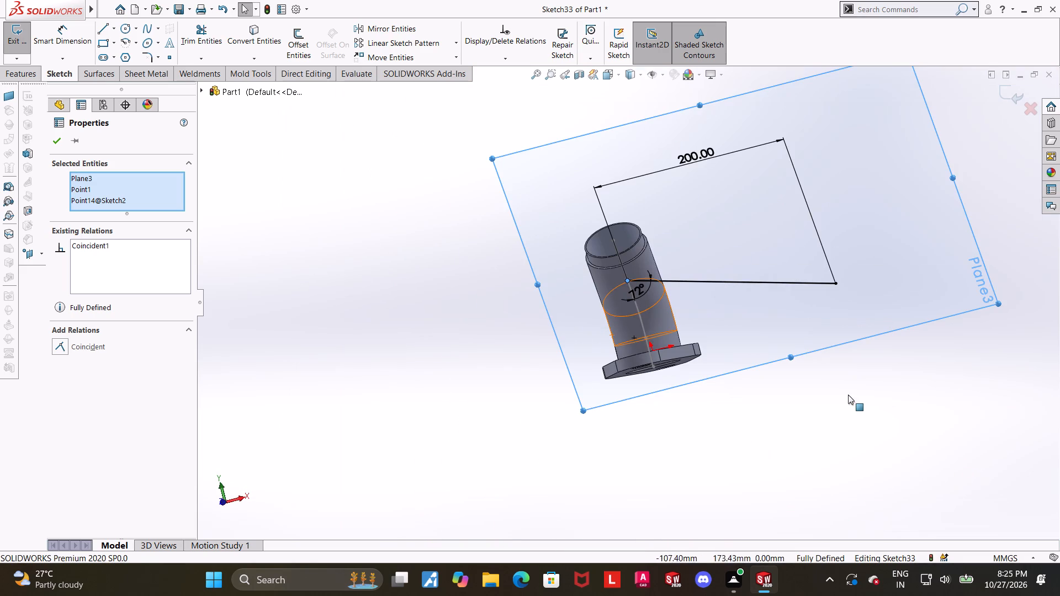
click(608, 76)
click(454, 432)
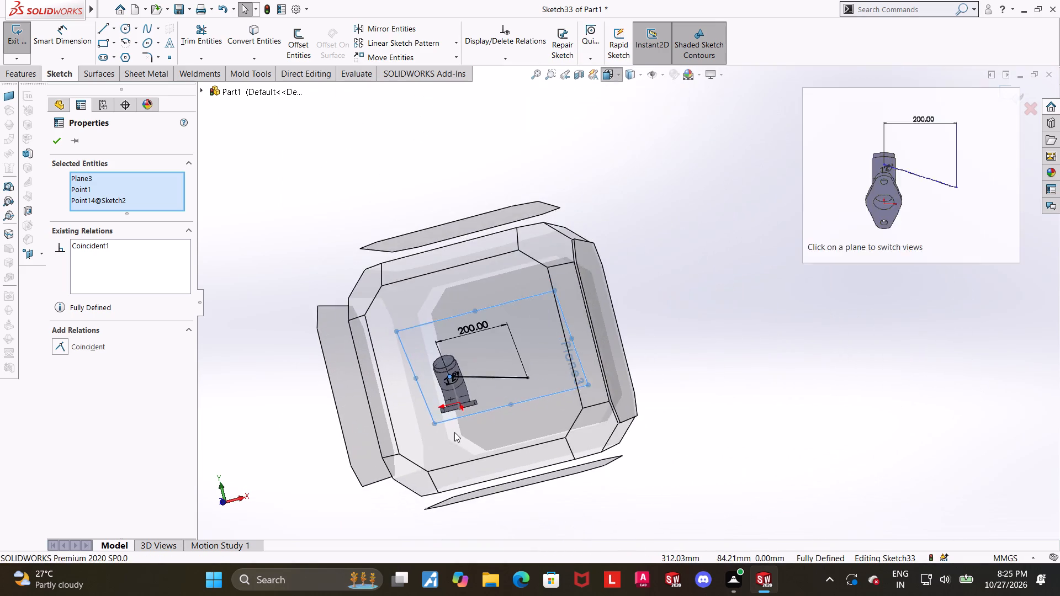
click(557, 471)
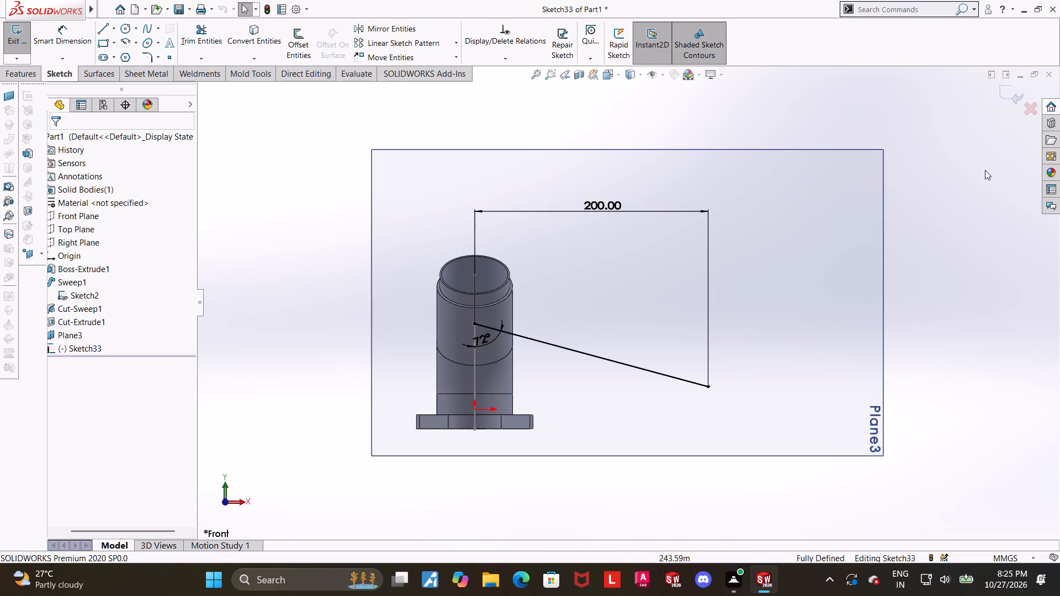
click(1003, 93)
Examine how the slanted branch line in Sketch33 meets the bent pipe's path in Sketch2, including its sketch dimensions.
scroll(923, 189, up, 3)
middle_drag(725, 367, 797, 380)
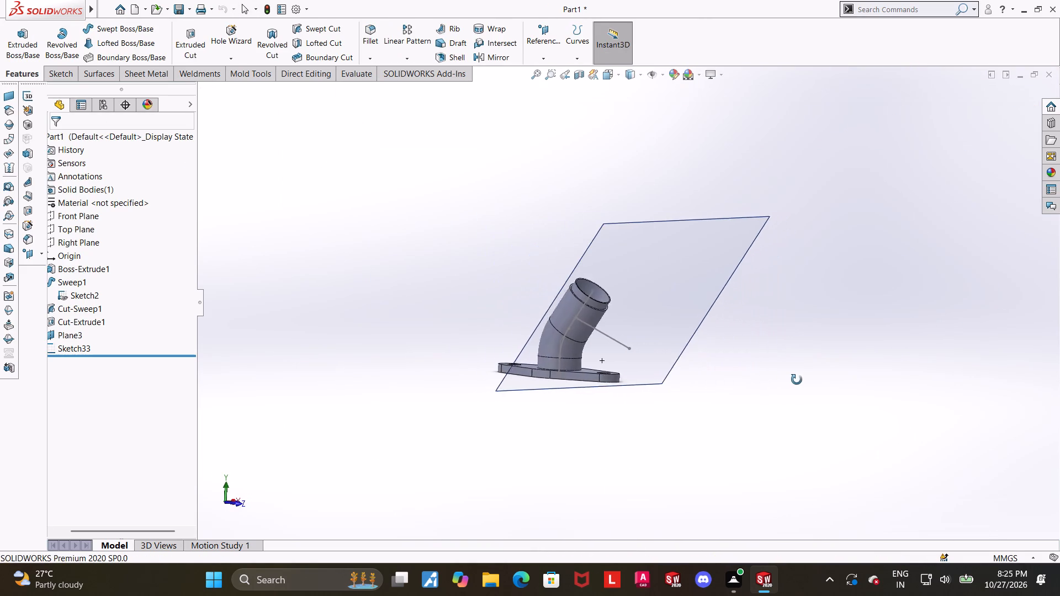
middle_drag(797, 380, 797, 379)
scroll(666, 329, down, 3)
click(71, 296)
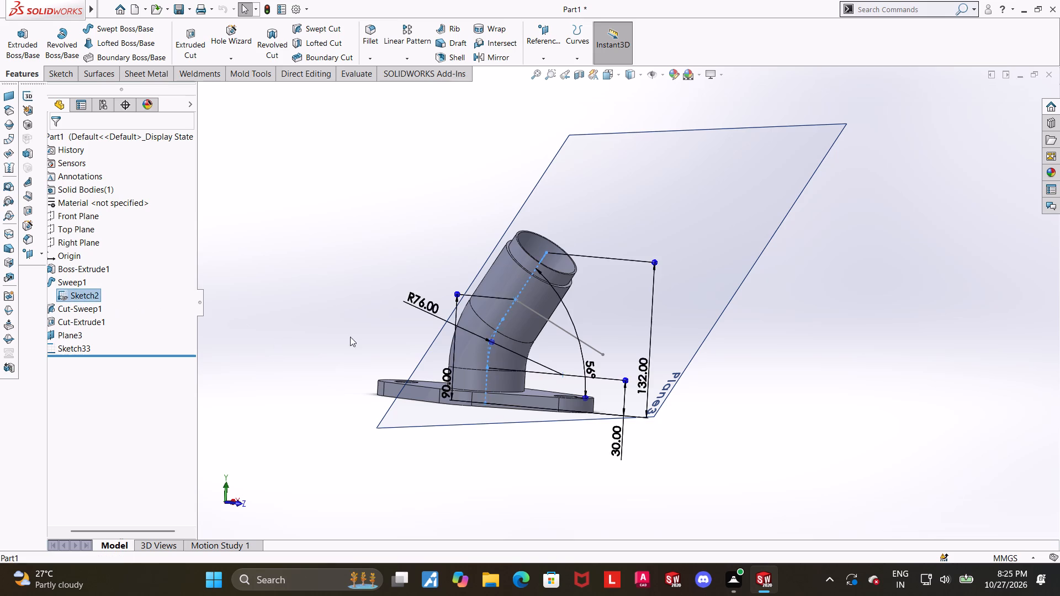
middle_drag(516, 337, 563, 346)
click(607, 77)
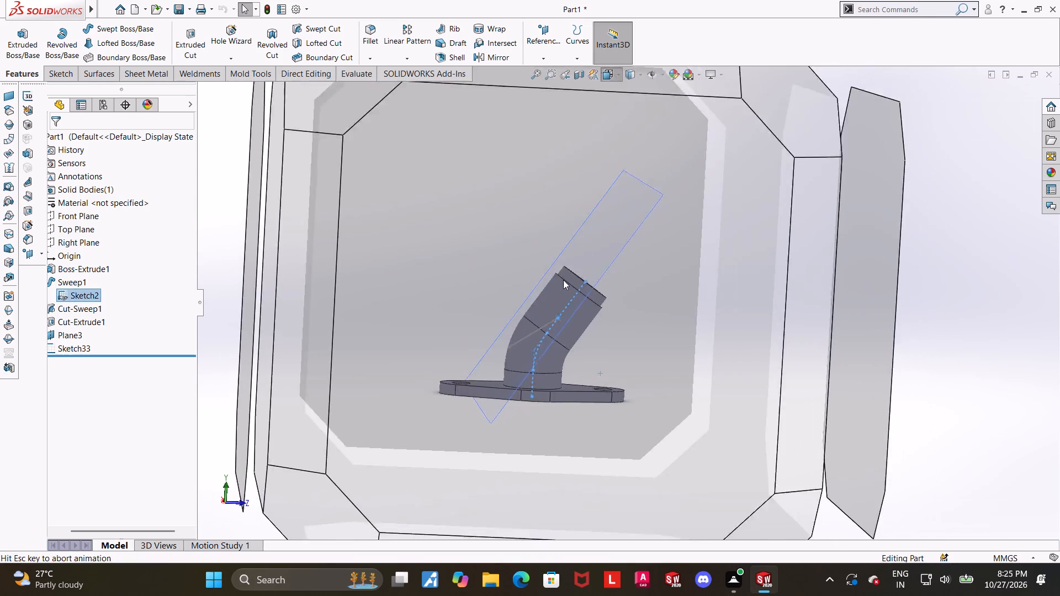
click(510, 389)
scroll(920, 389, down, 1)
scroll(515, 377, down, 1)
scroll(590, 331, up, 1)
middle_drag(632, 318, 564, 324)
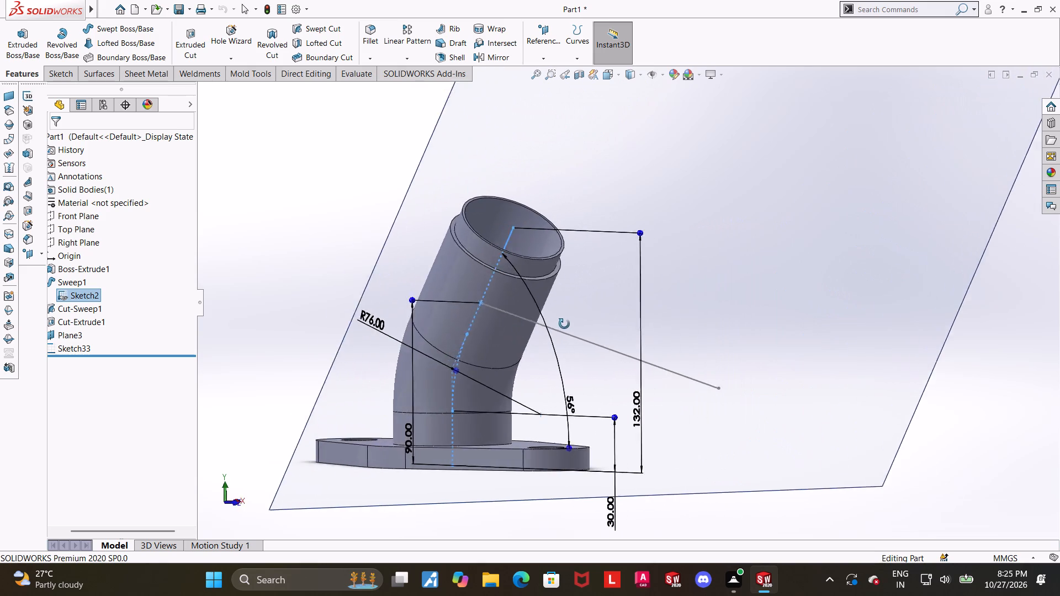
middle_drag(564, 324, 546, 320)
scroll(694, 472, up, 3)
click(693, 471)
click(61, 350)
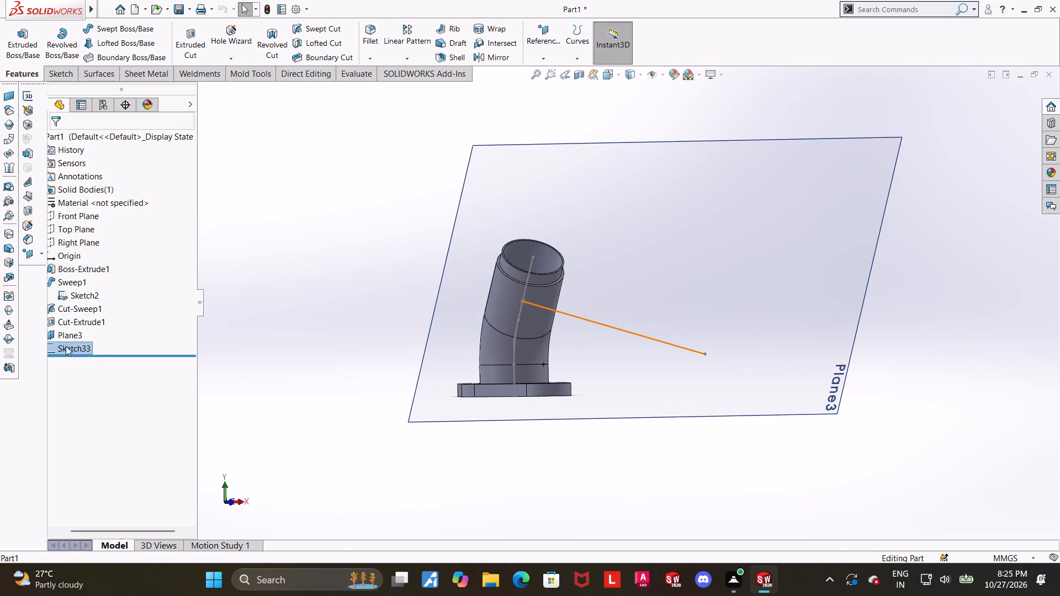
click(77, 317)
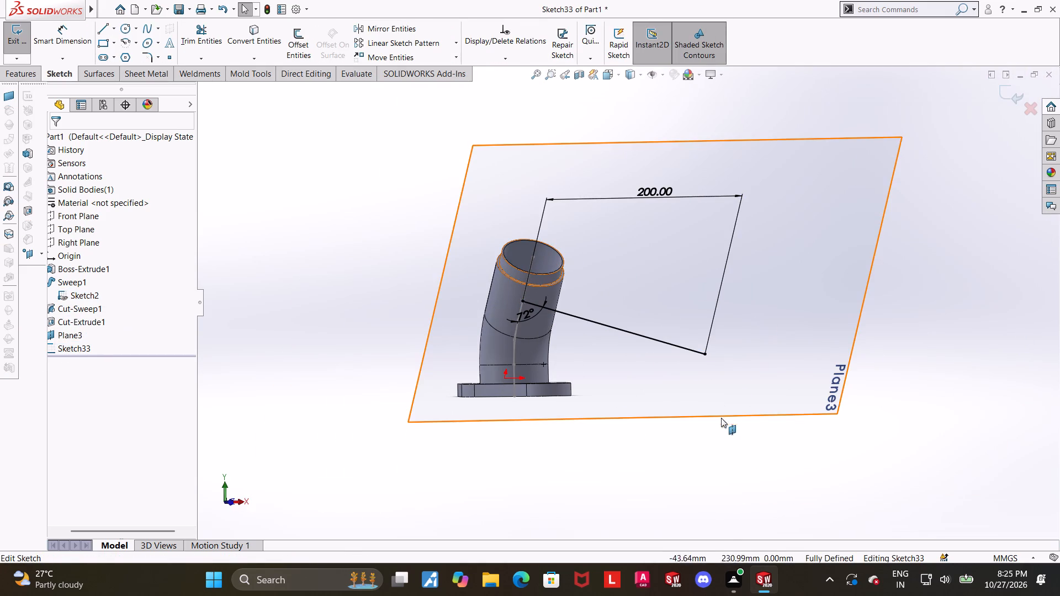
click(1006, 94)
Hide Plane3, the reference plane carrying the branch line.
middle_drag(933, 293, 889, 304)
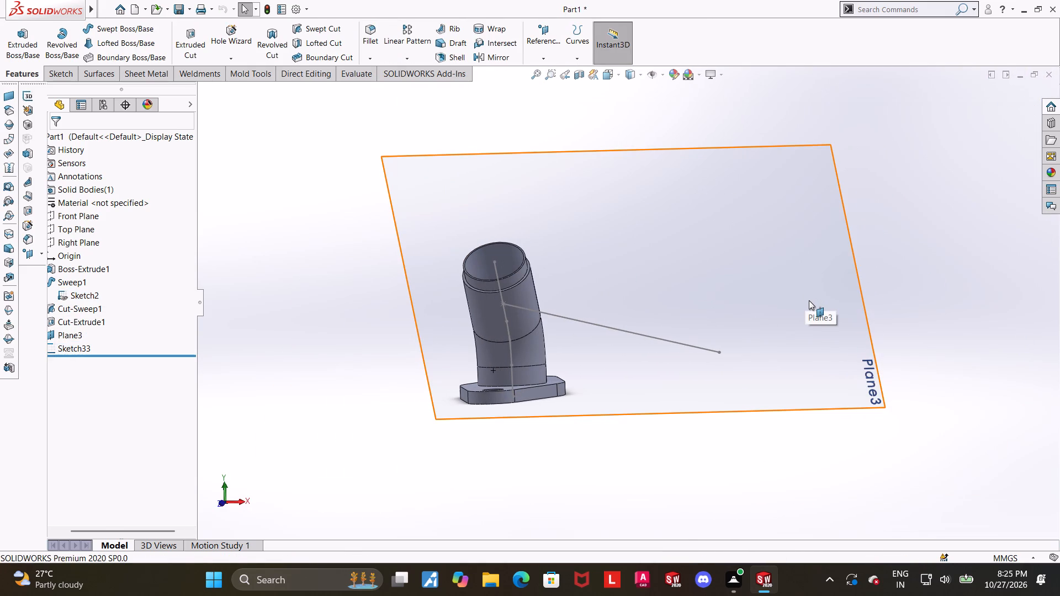
scroll(765, 305, up, 1)
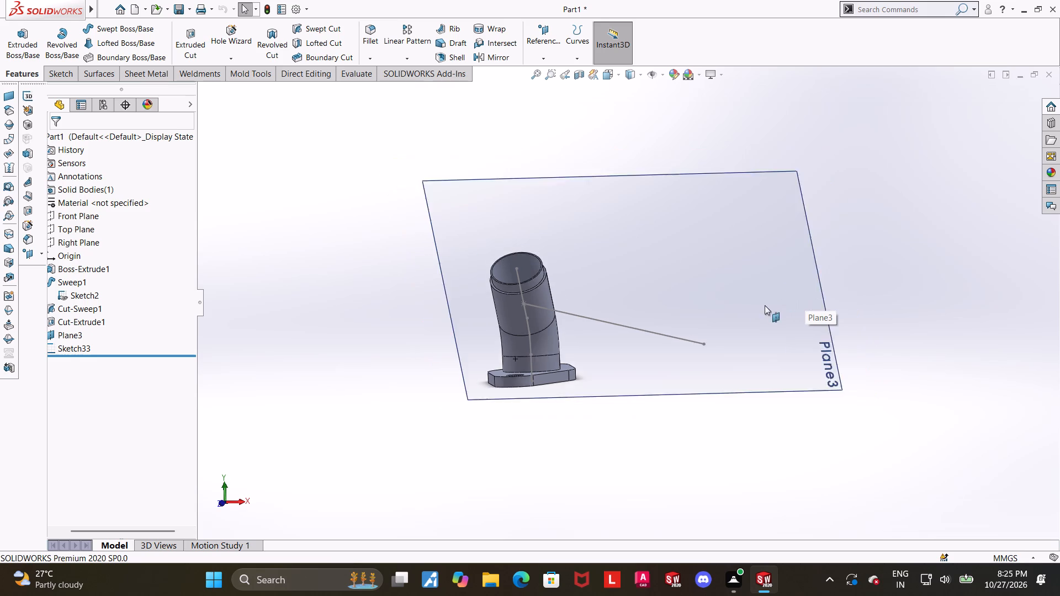
scroll(765, 305, up, 1)
click(671, 422)
scroll(660, 347, down, 2)
click(84, 329)
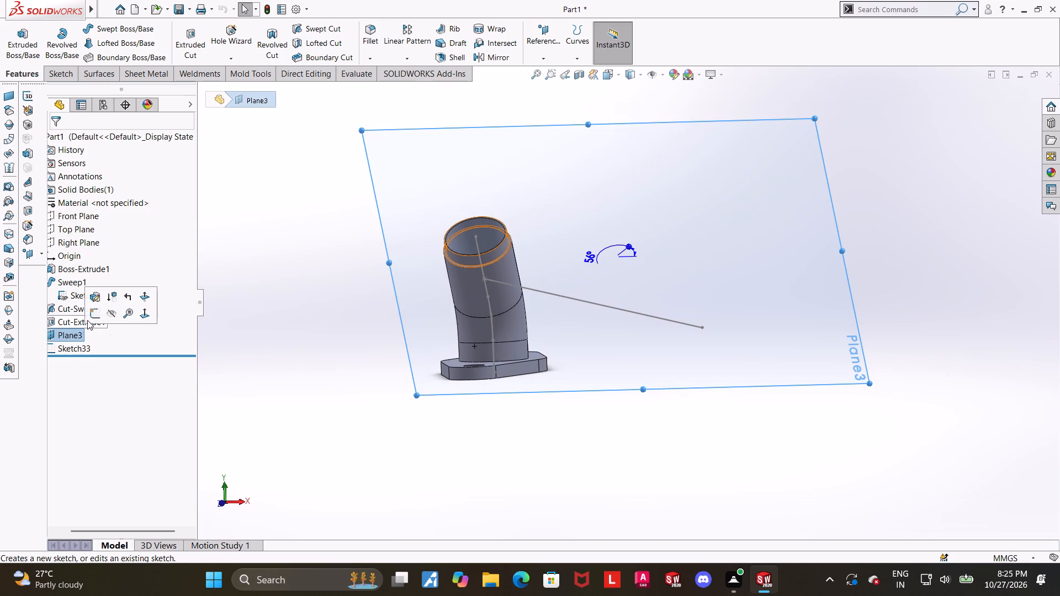
click(106, 317)
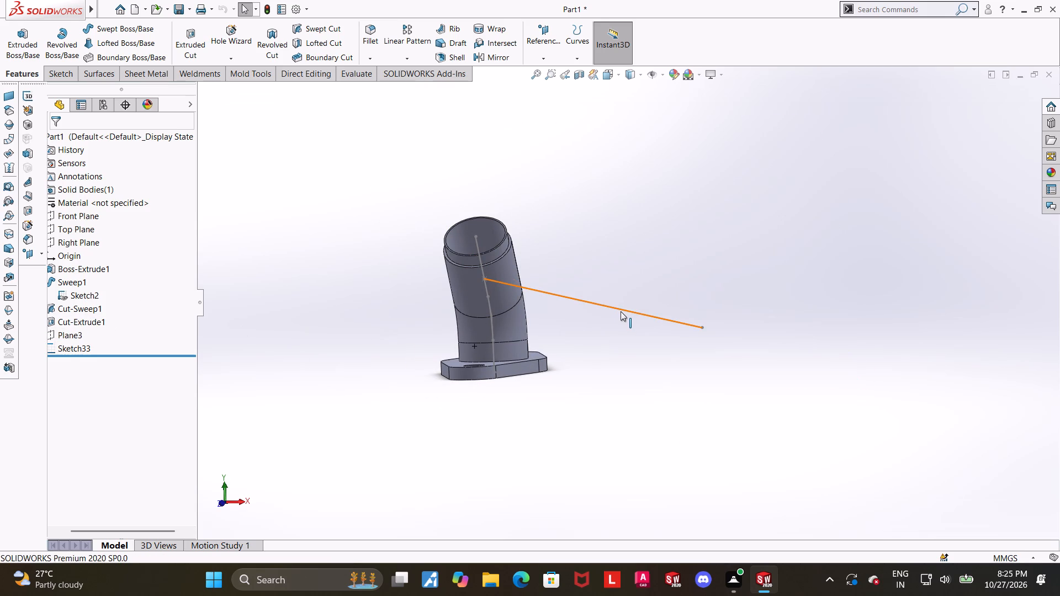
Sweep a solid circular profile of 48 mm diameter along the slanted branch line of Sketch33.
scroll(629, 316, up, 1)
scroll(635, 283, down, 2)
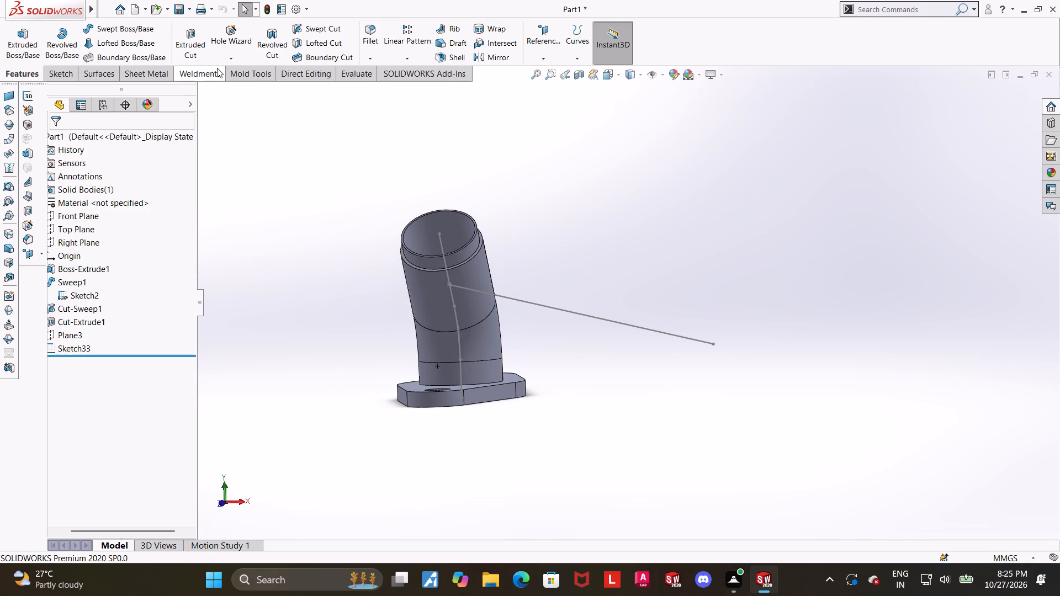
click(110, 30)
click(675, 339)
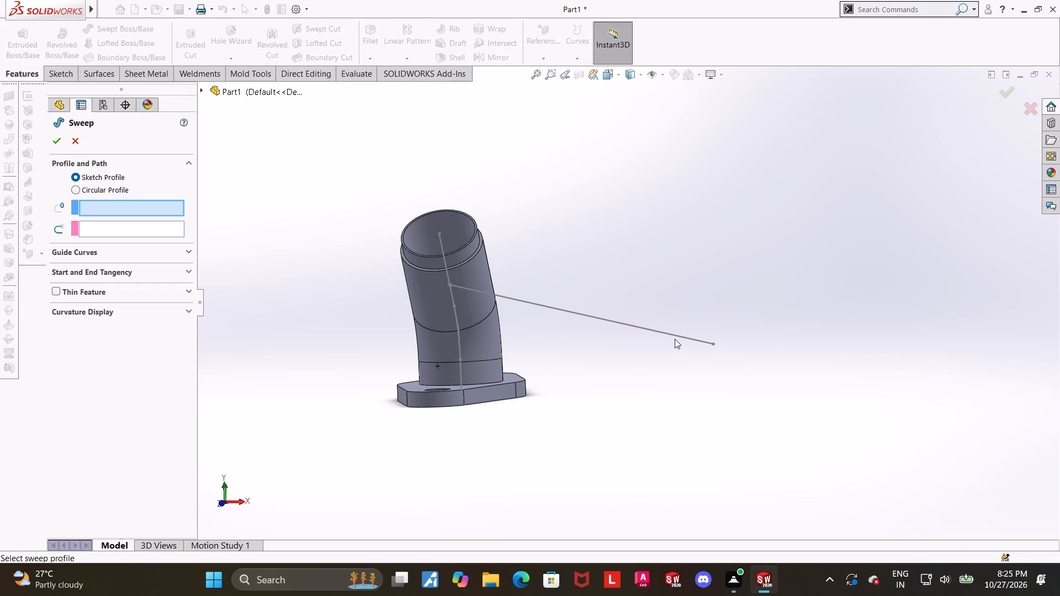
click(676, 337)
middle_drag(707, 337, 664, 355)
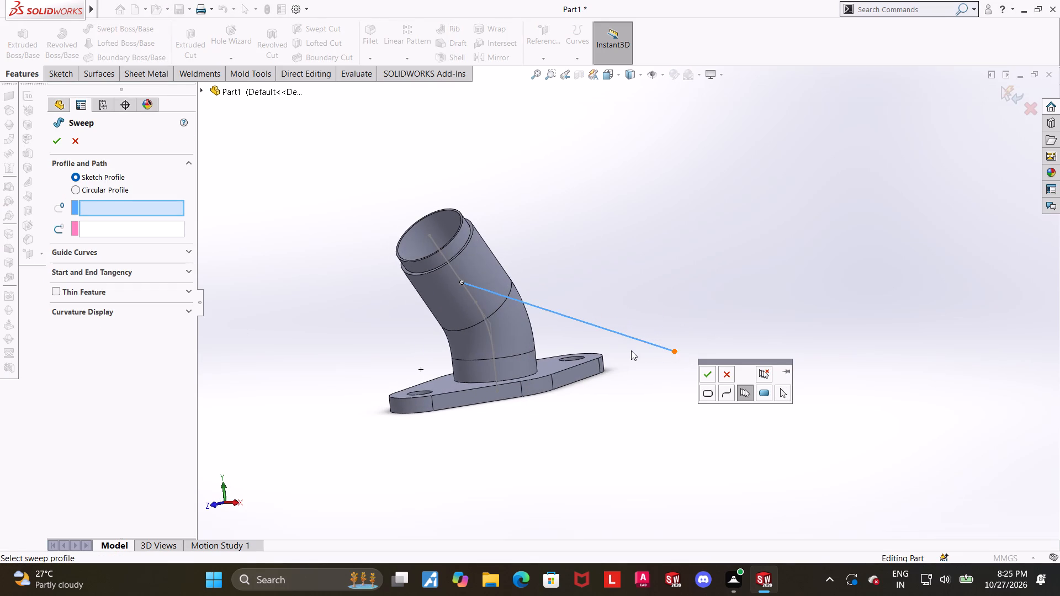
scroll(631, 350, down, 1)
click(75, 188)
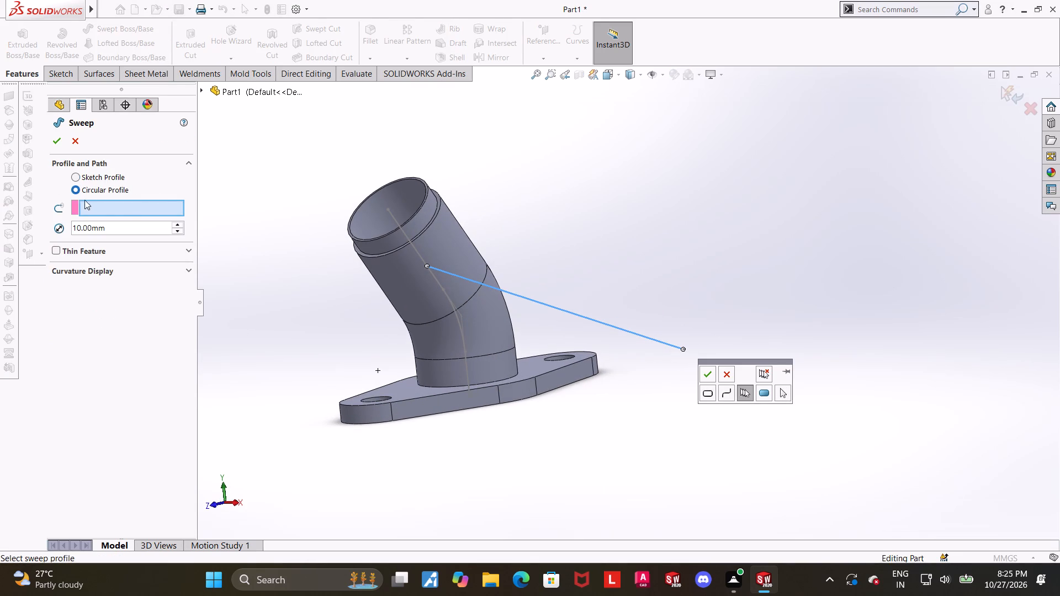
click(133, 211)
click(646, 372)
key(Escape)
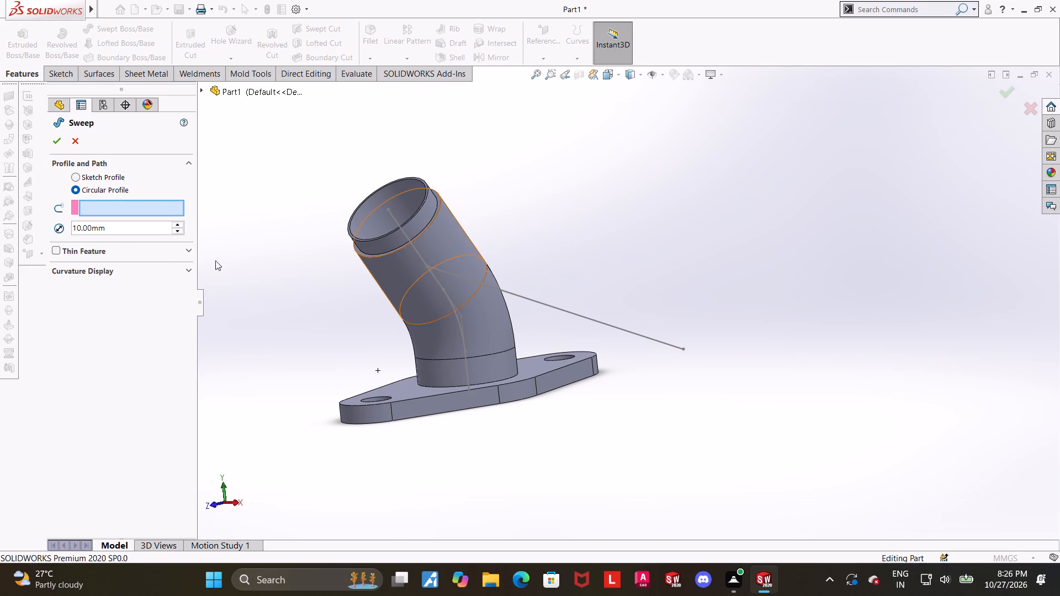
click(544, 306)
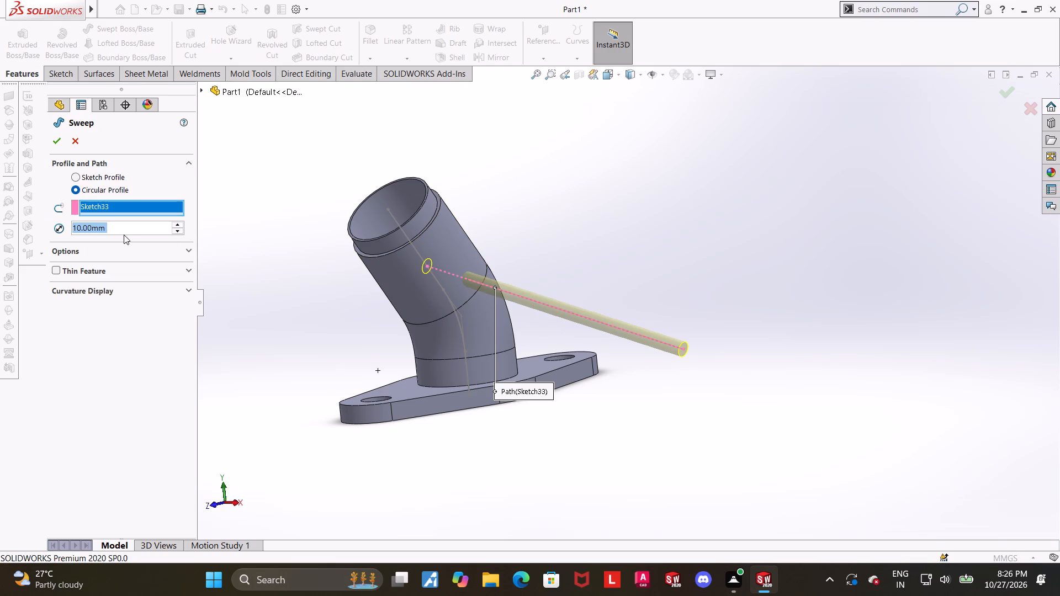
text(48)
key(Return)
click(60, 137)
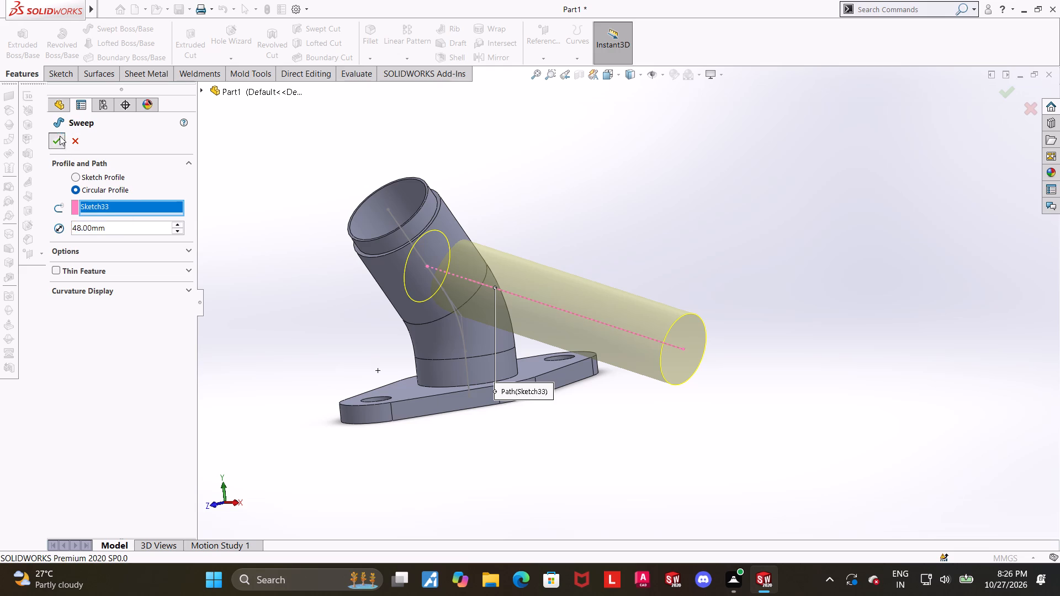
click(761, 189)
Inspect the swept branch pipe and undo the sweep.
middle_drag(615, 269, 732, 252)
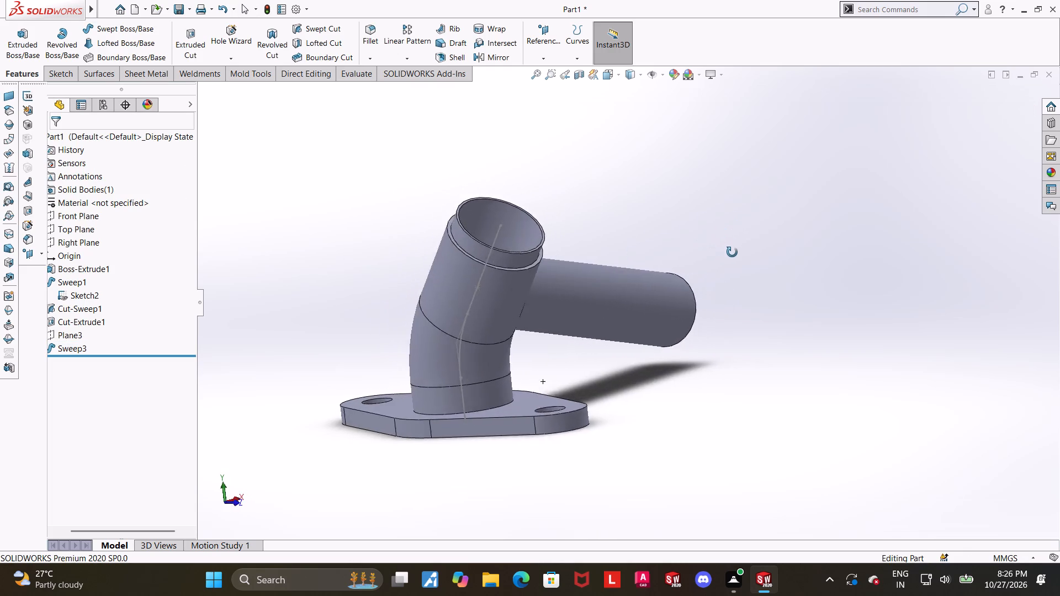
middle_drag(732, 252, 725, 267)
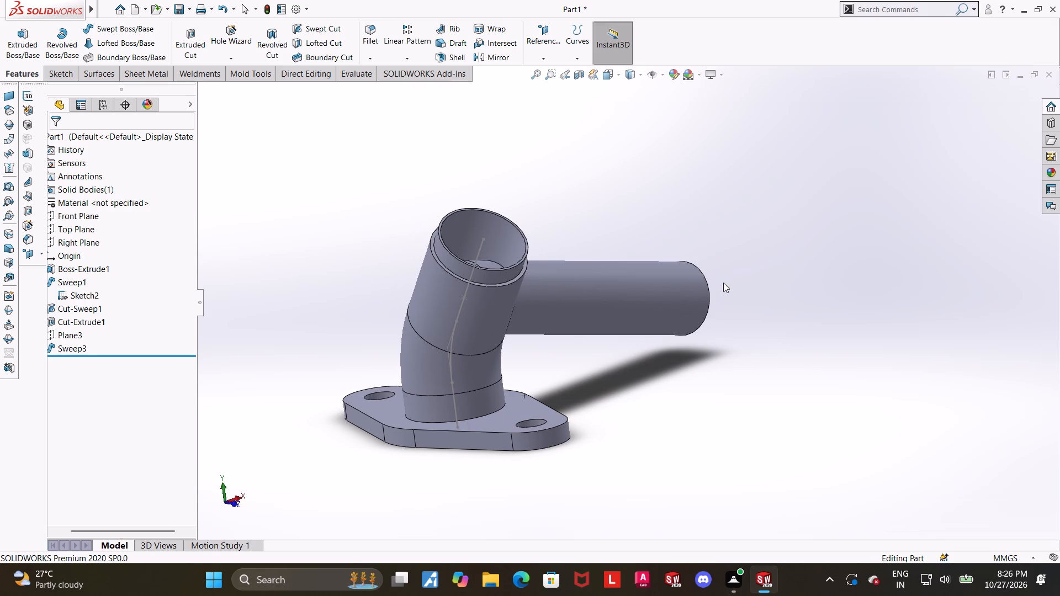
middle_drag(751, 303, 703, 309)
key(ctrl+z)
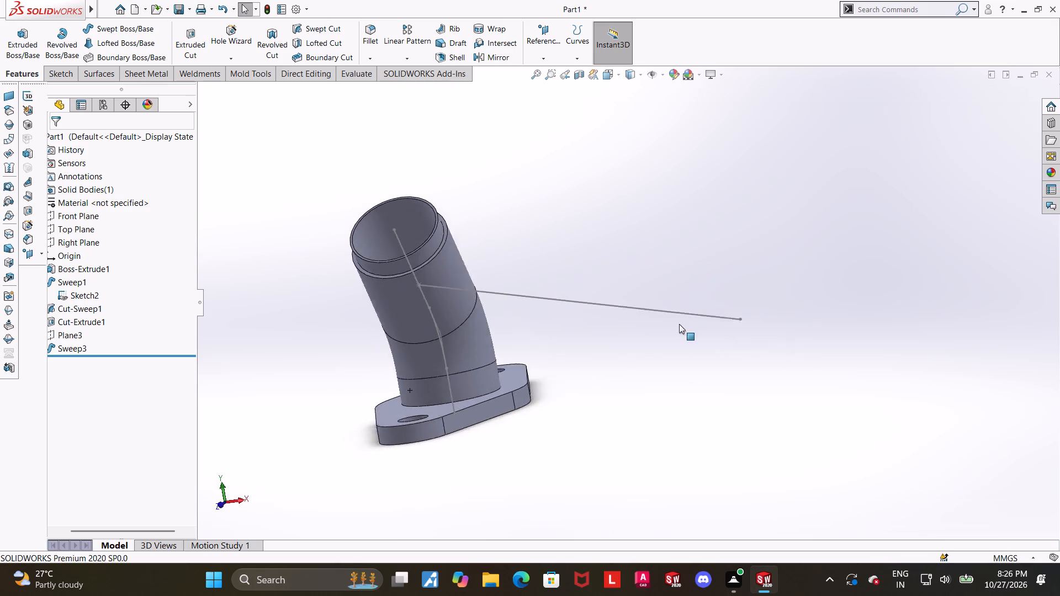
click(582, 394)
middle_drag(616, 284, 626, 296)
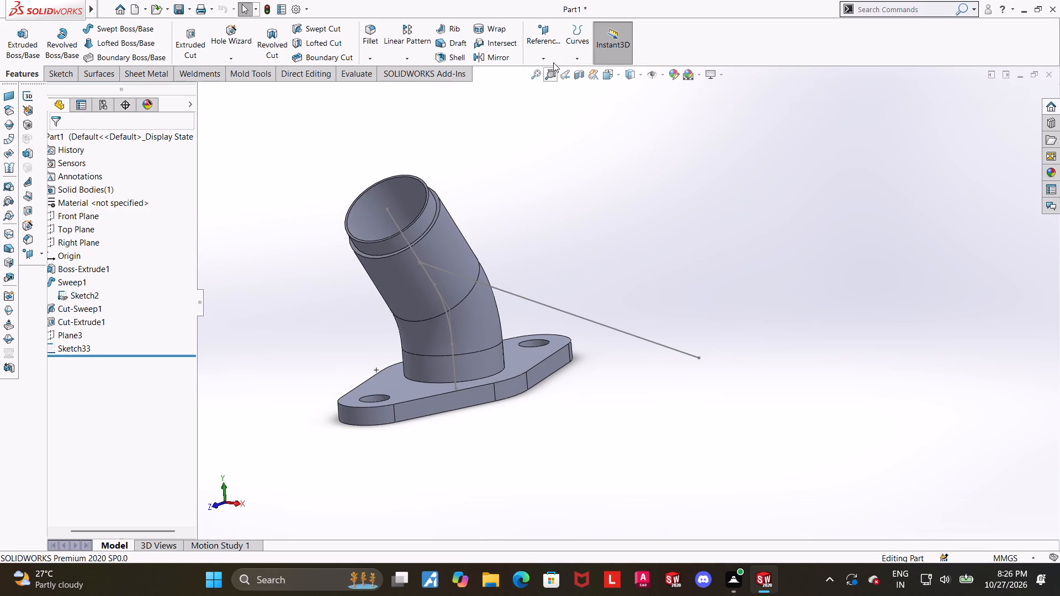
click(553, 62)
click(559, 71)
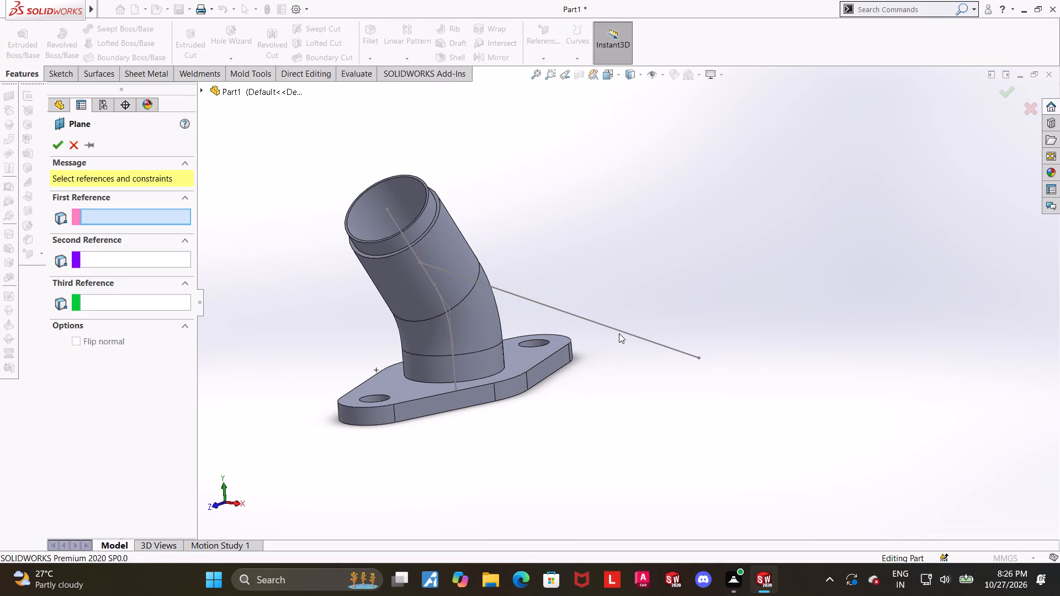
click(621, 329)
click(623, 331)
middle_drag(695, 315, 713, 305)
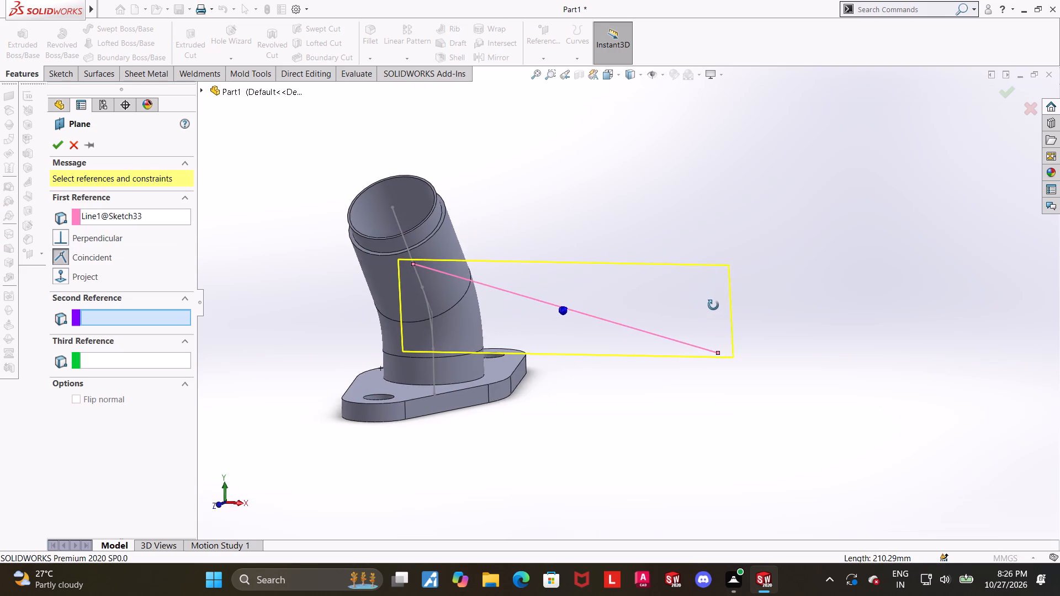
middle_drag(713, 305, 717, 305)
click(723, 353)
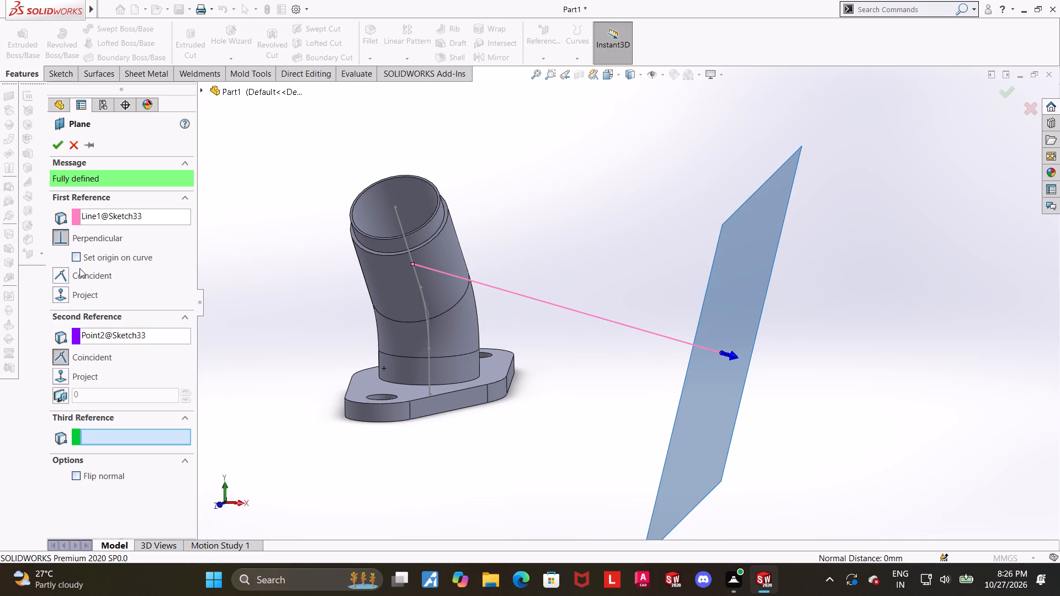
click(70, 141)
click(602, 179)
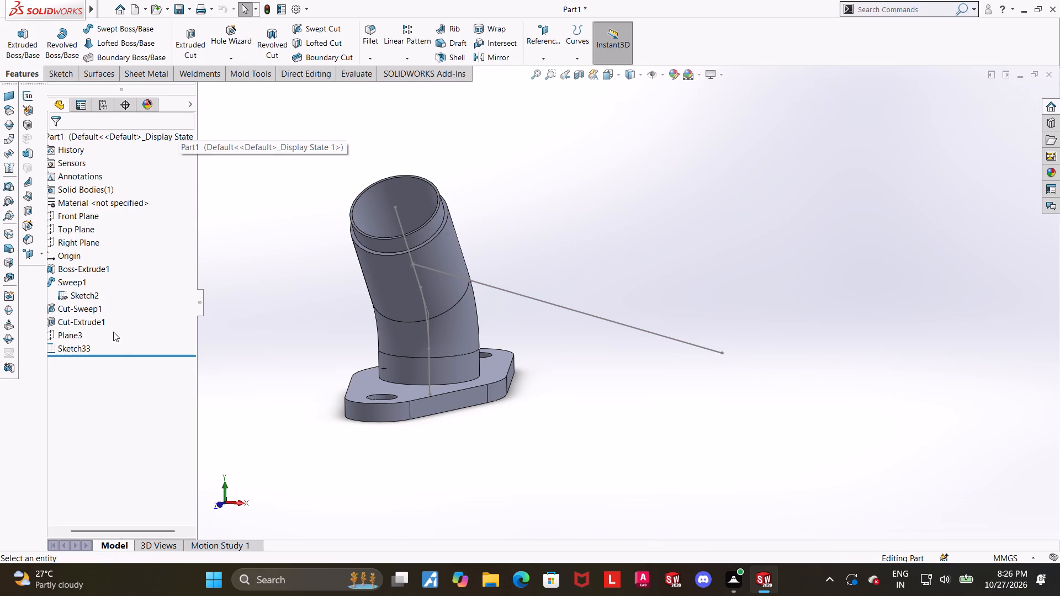
Create a swept boss with a 48 mm diameter circular profile along the Sketch33 branch line.
scroll(105, 332, up, 2)
click(130, 33)
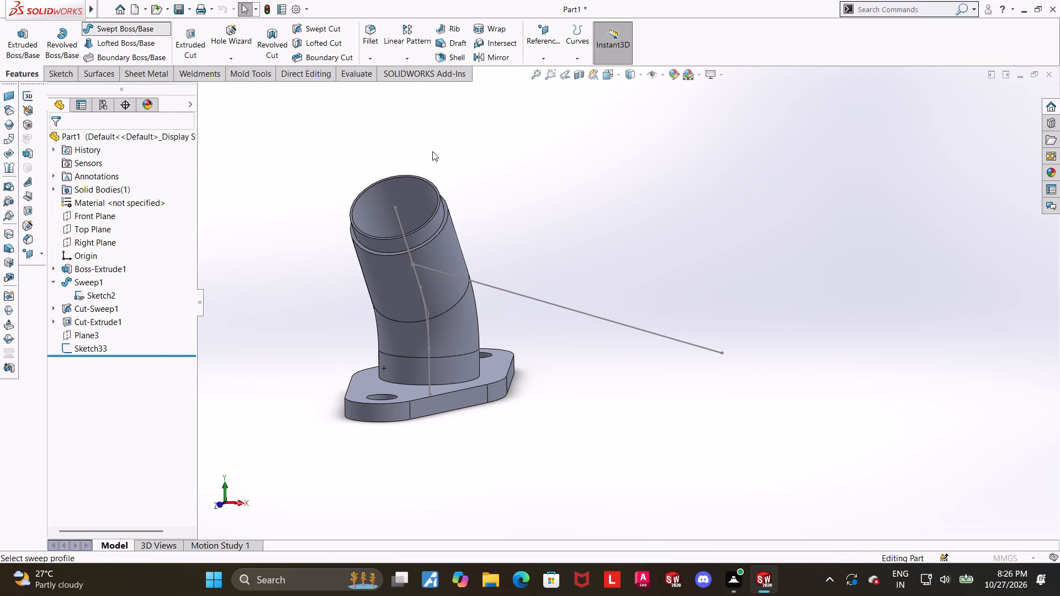
click(547, 302)
key(Escape)
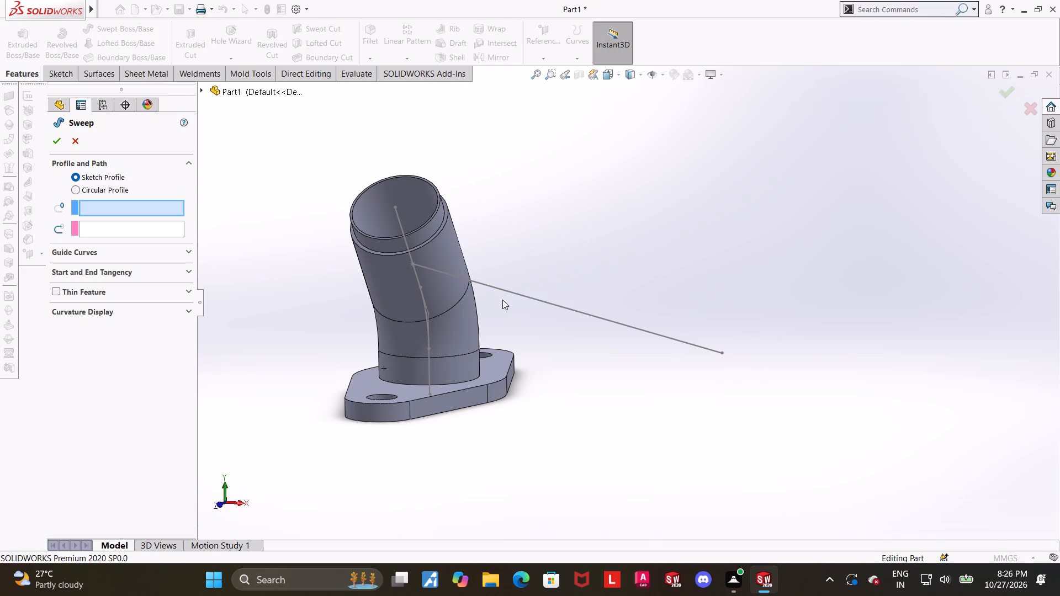
click(75, 189)
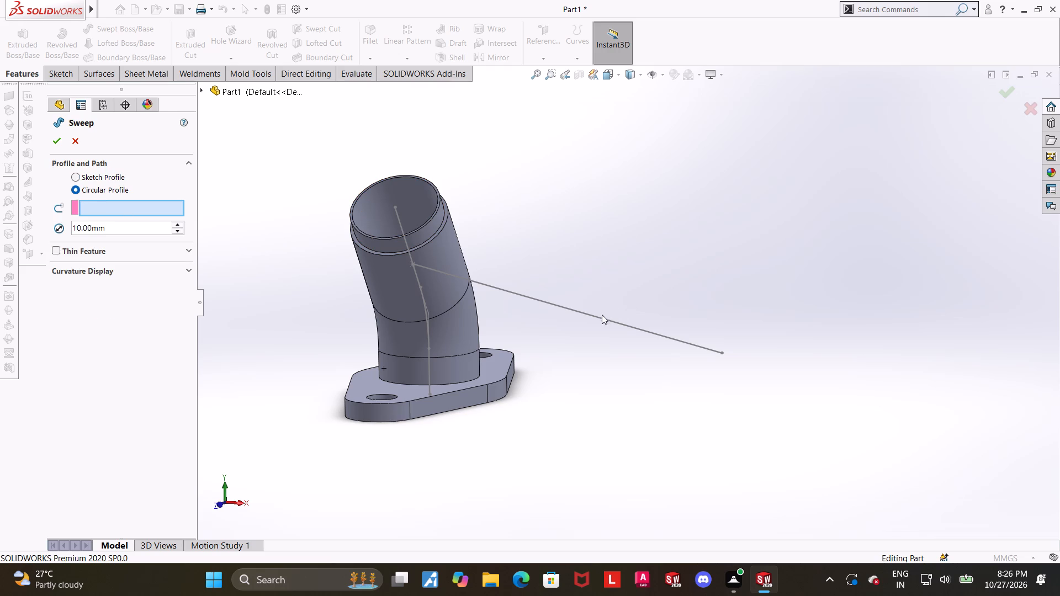
click(600, 317)
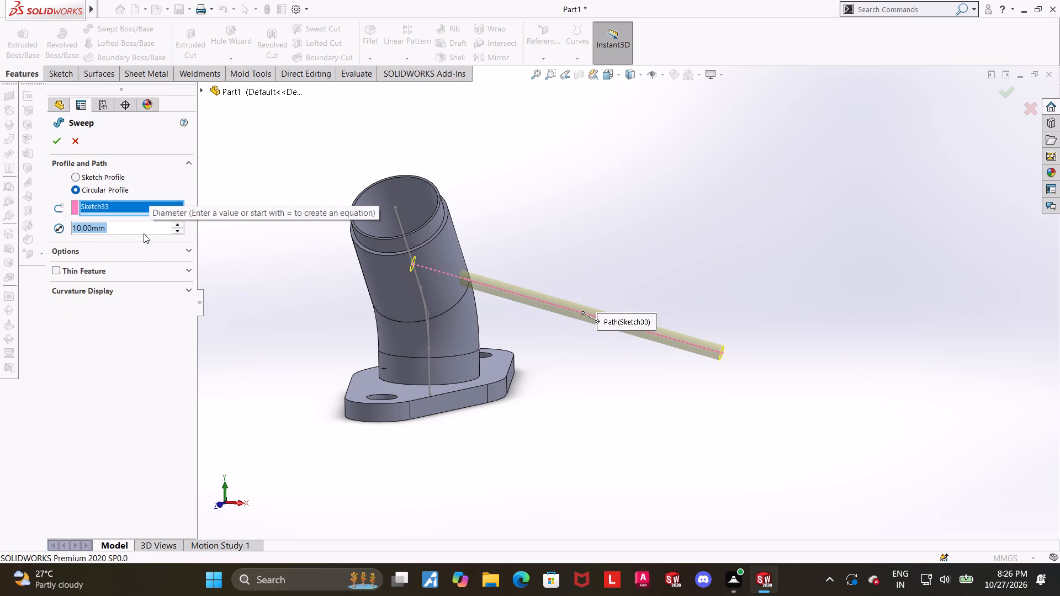
key(4)
key(8)
key(Return)
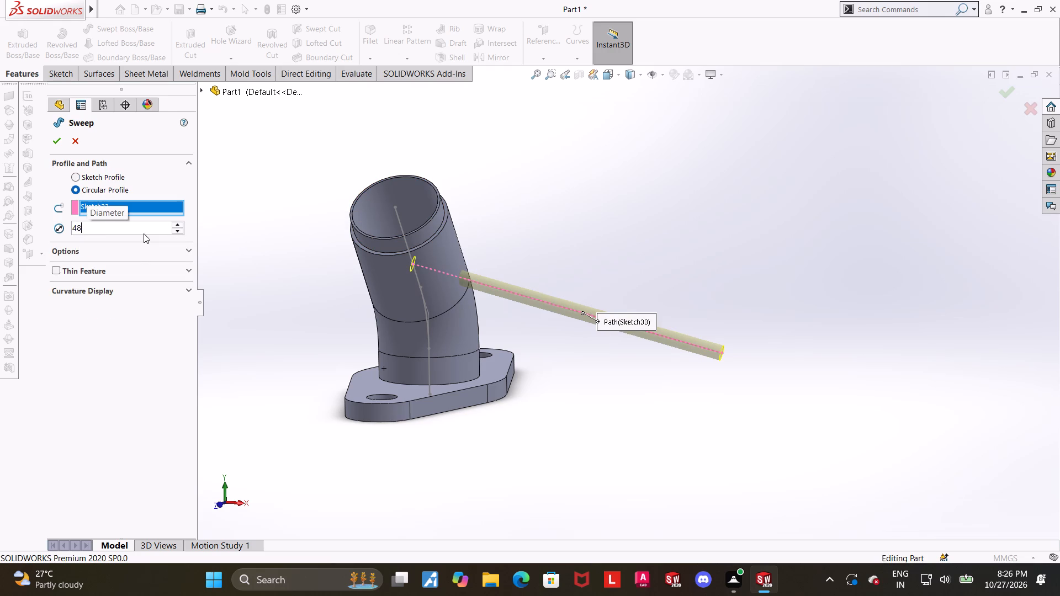
click(57, 141)
click(731, 221)
Examine the bent pipe and branch from the left view with hidden lines removed.
scroll(709, 251, up, 1)
middle_drag(706, 251, 831, 209)
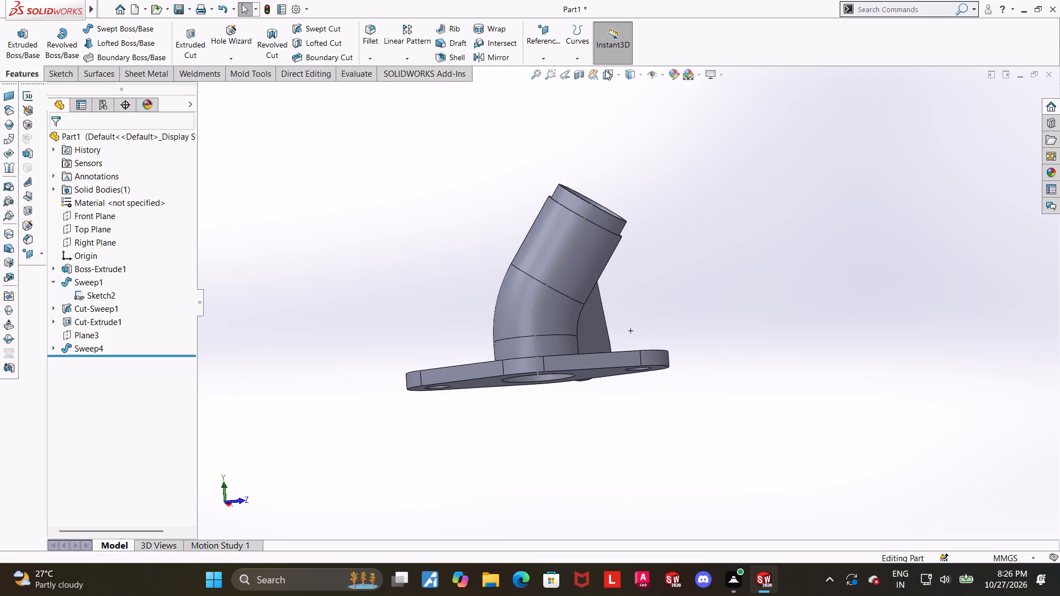
click(605, 70)
click(479, 369)
click(642, 69)
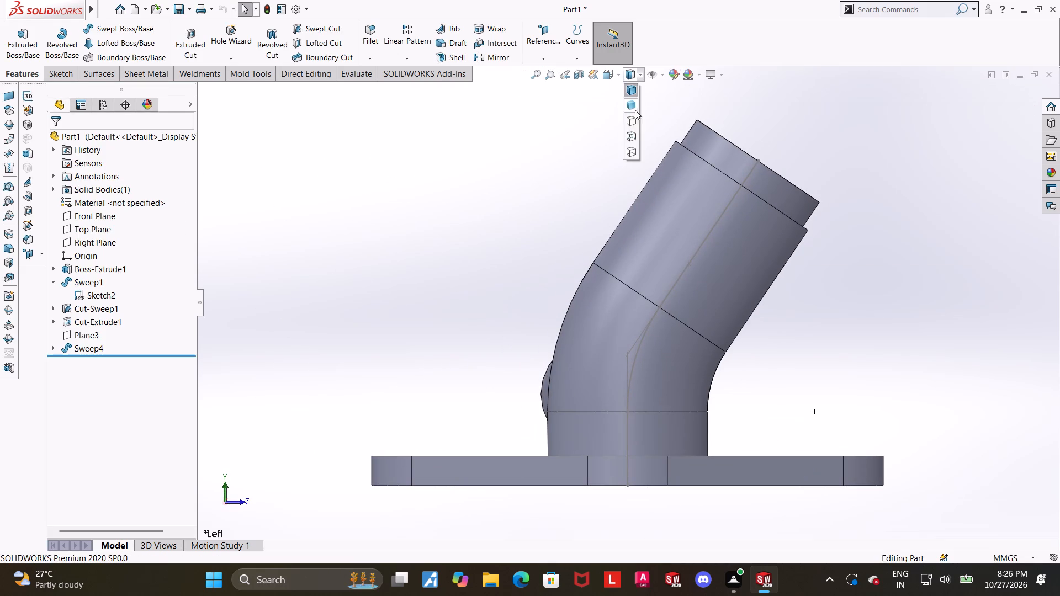
click(630, 124)
scroll(781, 261, up, 1)
click(823, 327)
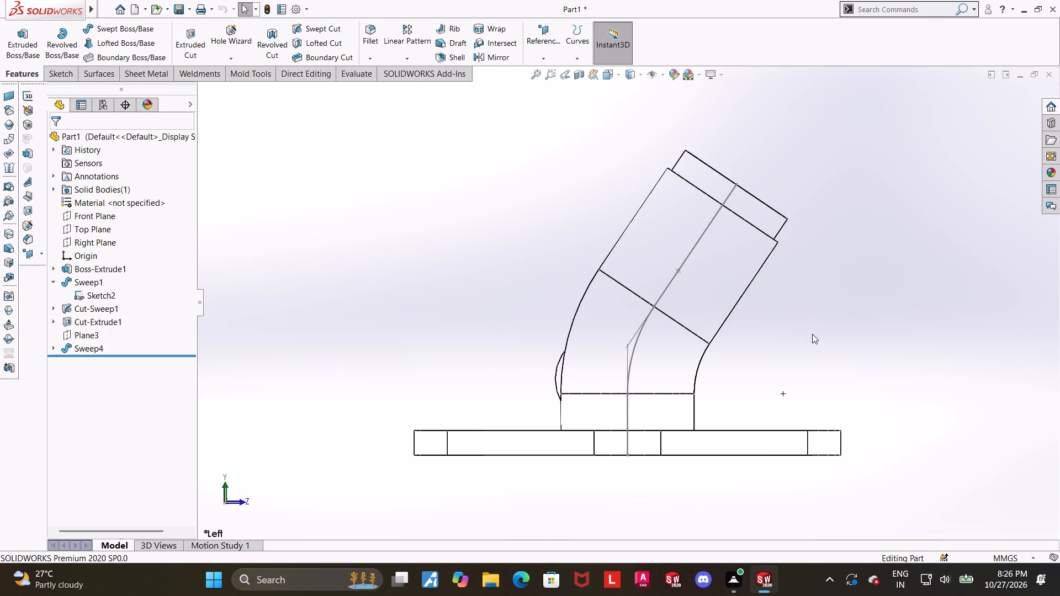
Examine the branch's inner end and its junction with the bent pipe with hidden lines visible.
click(613, 71)
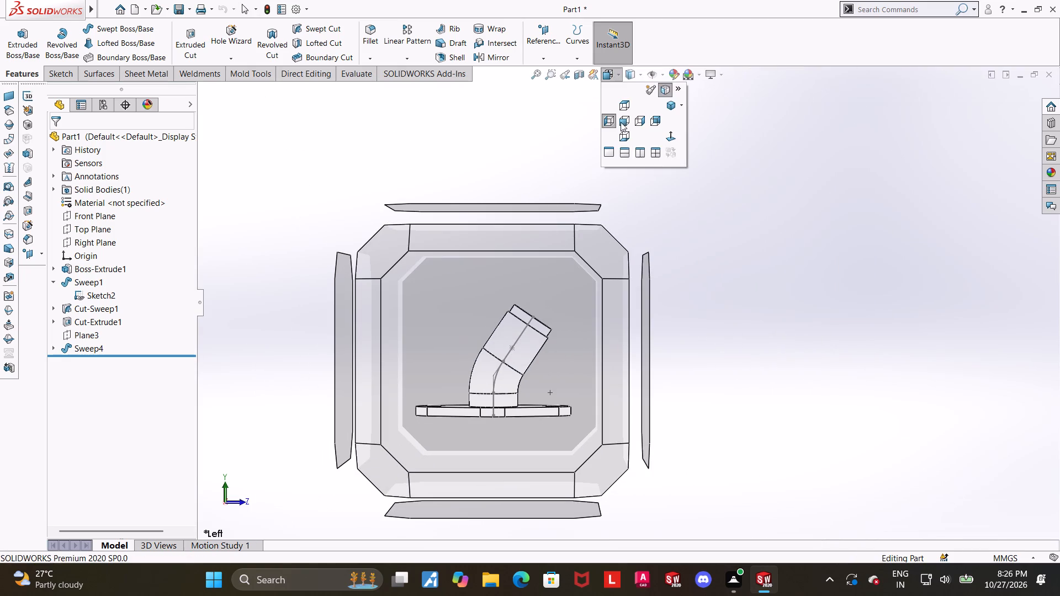
drag(828, 288, 825, 281)
click(632, 77)
click(634, 139)
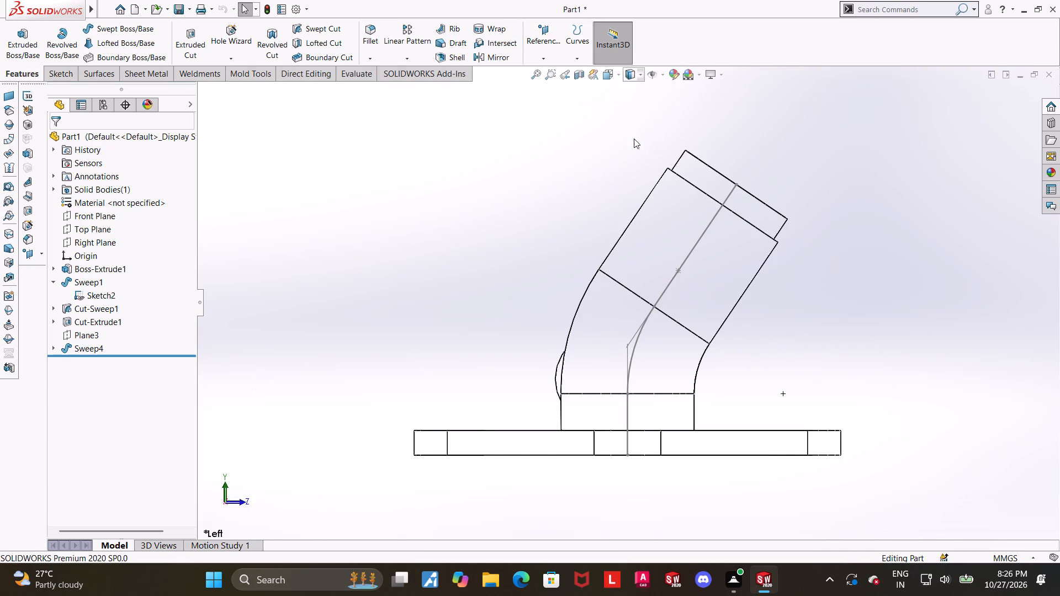
click(843, 281)
scroll(836, 280, down, 2)
middle_drag(804, 281, 793, 286)
middle_drag(811, 293, 815, 294)
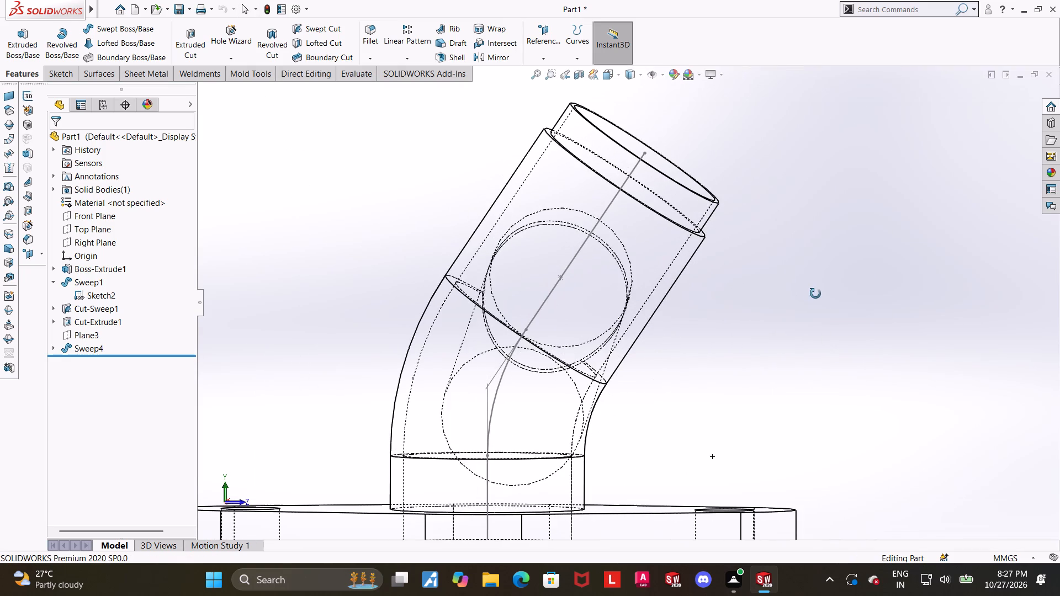
middle_drag(815, 294, 816, 294)
click(757, 307)
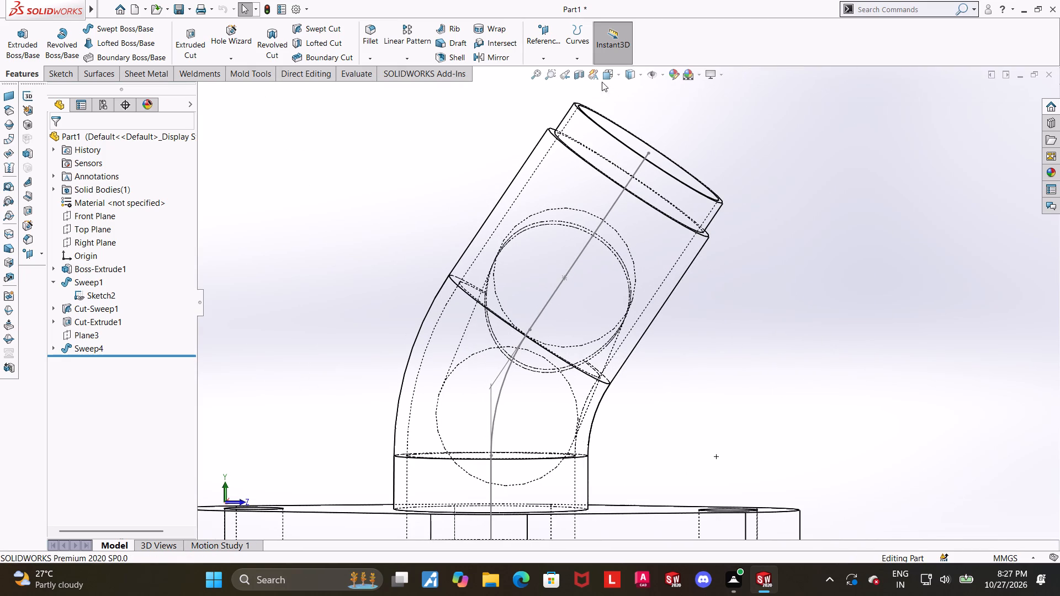
Section the model along the Right Plane in the left view, with hidden lines removed.
click(604, 76)
click(459, 407)
click(642, 70)
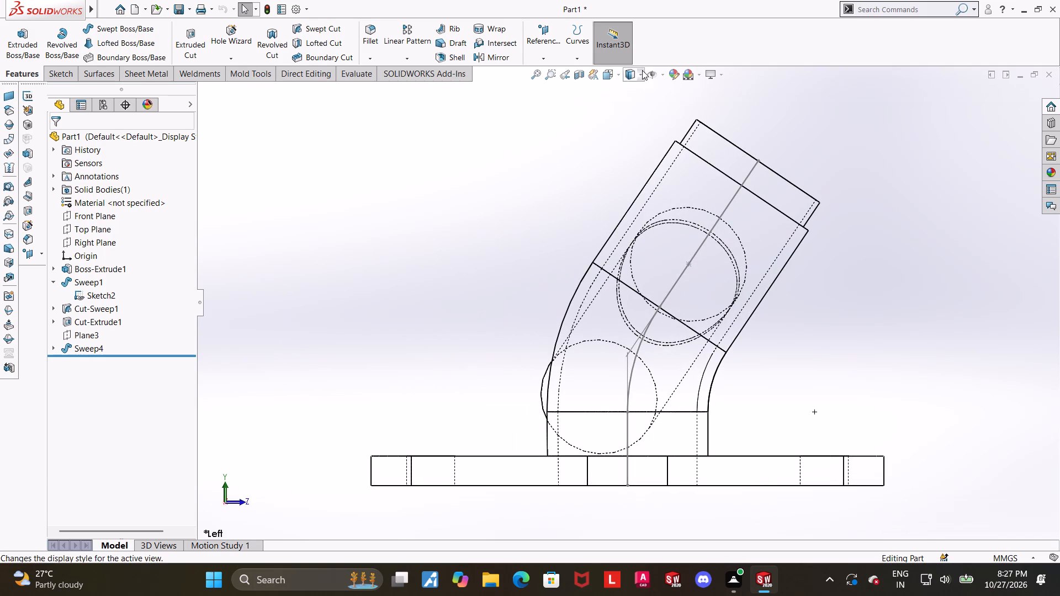
click(631, 117)
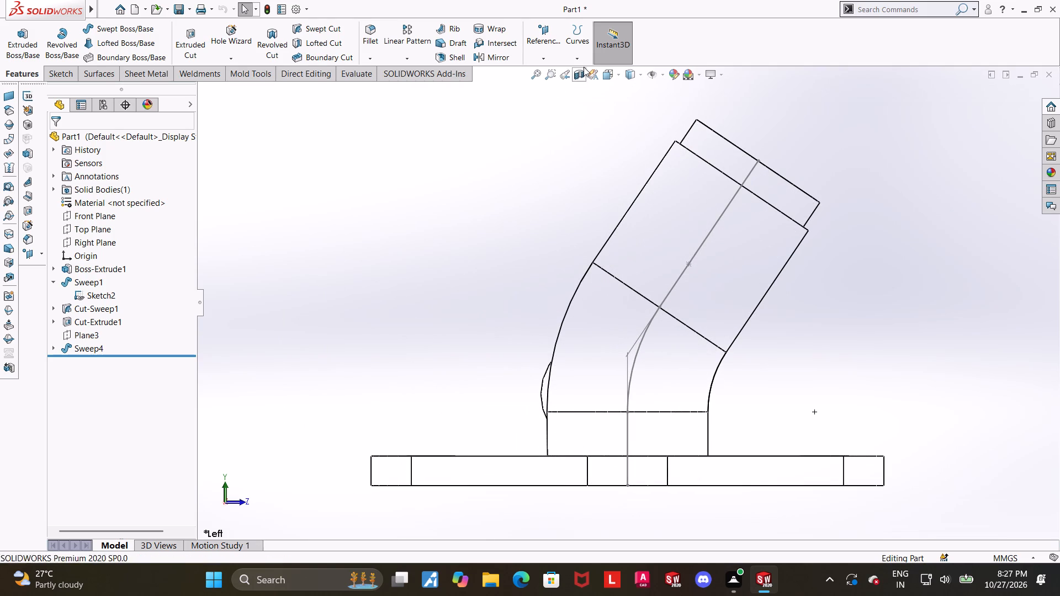
click(581, 74)
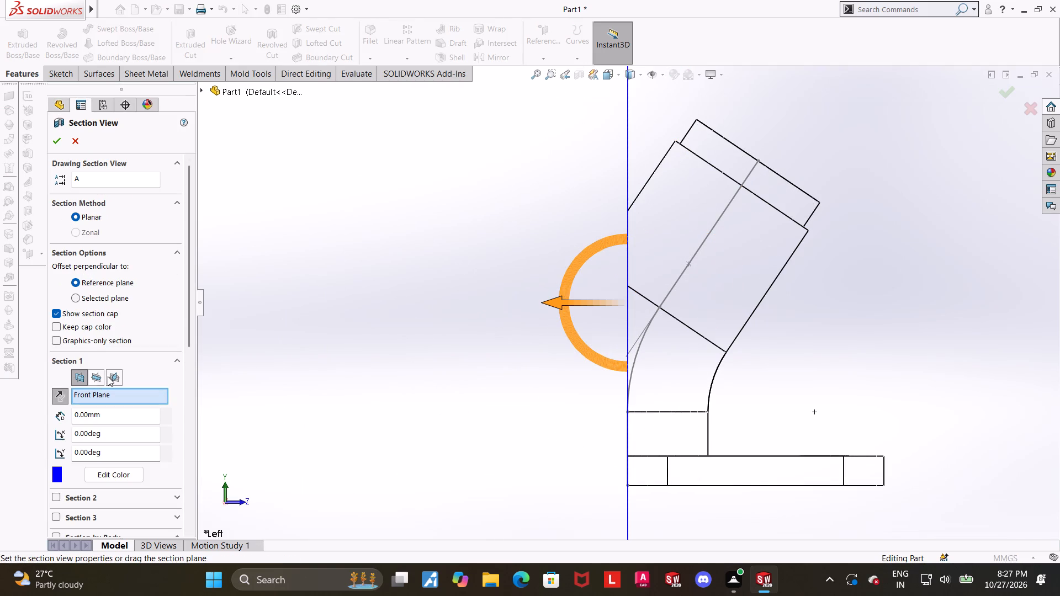
click(114, 376)
click(60, 143)
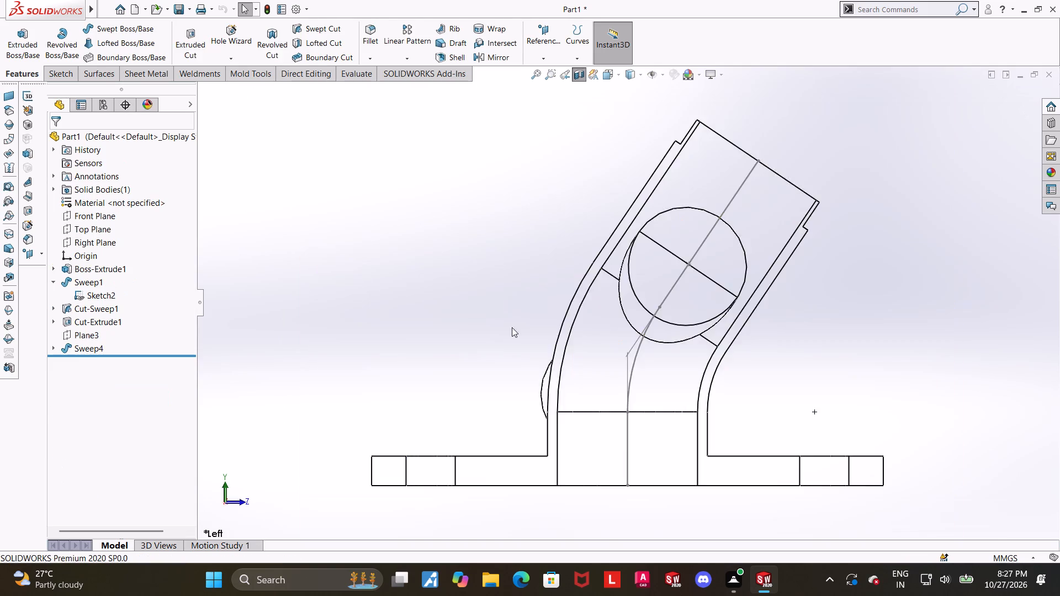
Examine in the section how the branch pipe enters the bore of the bent pipe.
scroll(835, 366, up, 2)
scroll(884, 322, down, 1)
scroll(713, 315, down, 1)
middle_drag(704, 322, 680, 342)
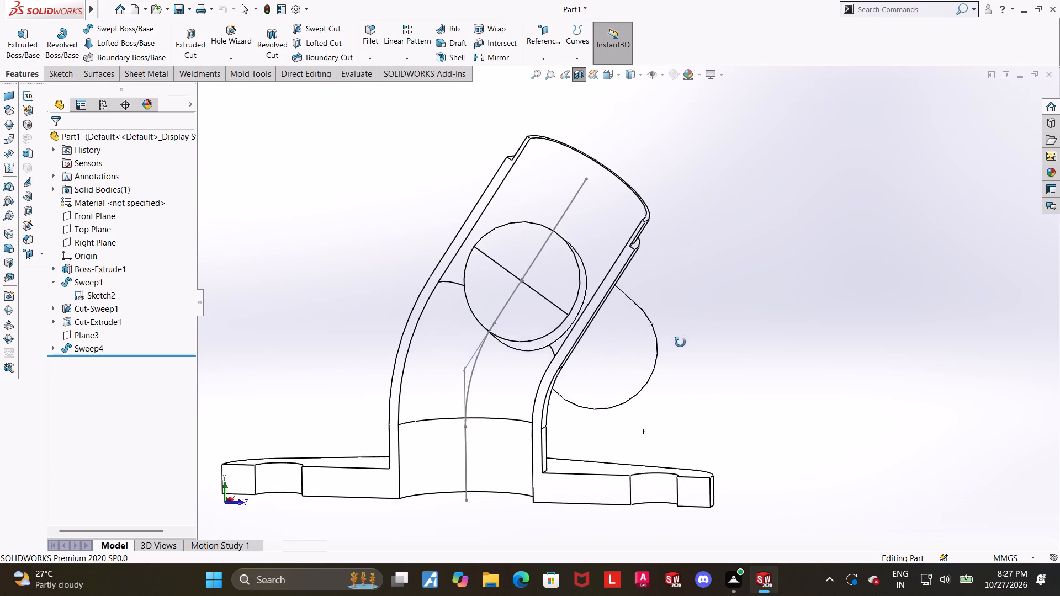
middle_drag(680, 342, 696, 356)
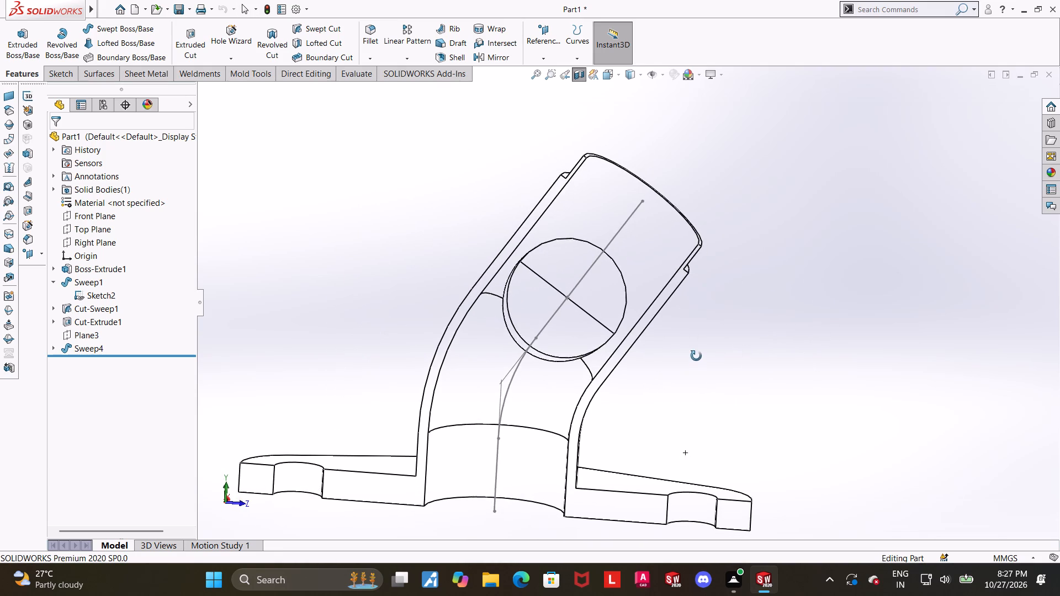
middle_drag(696, 356, 694, 353)
middle_drag(685, 349, 671, 360)
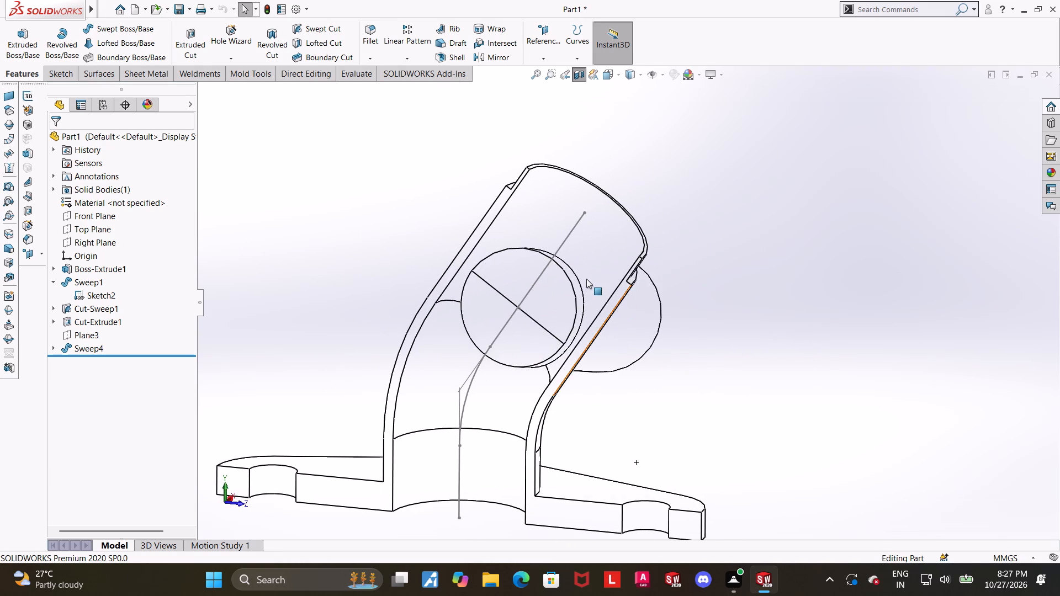
middle_drag(577, 282, 584, 273)
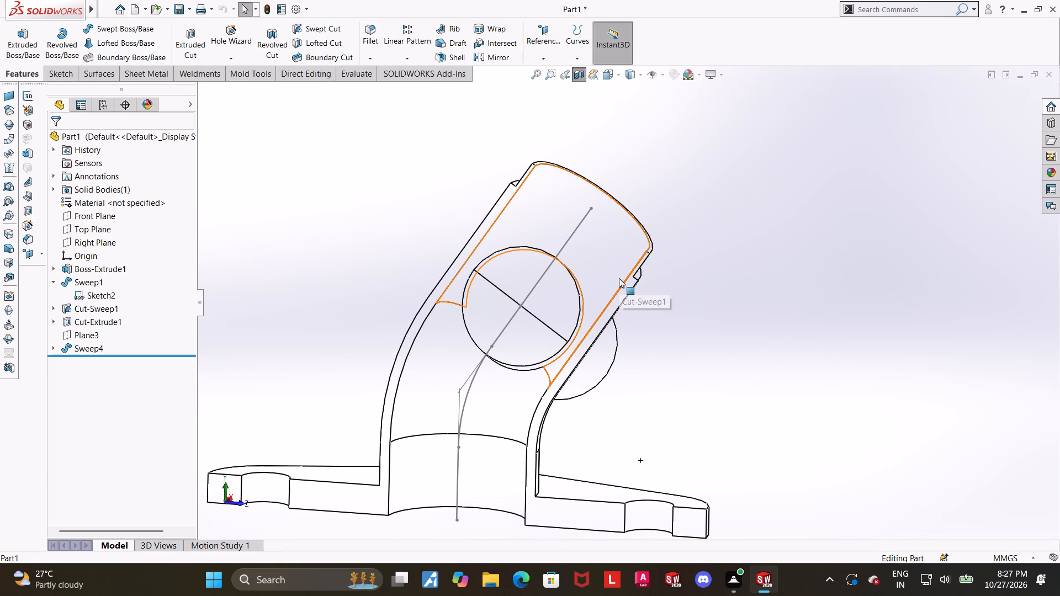
middle_drag(619, 278, 611, 288)
middle_drag(576, 290, 624, 257)
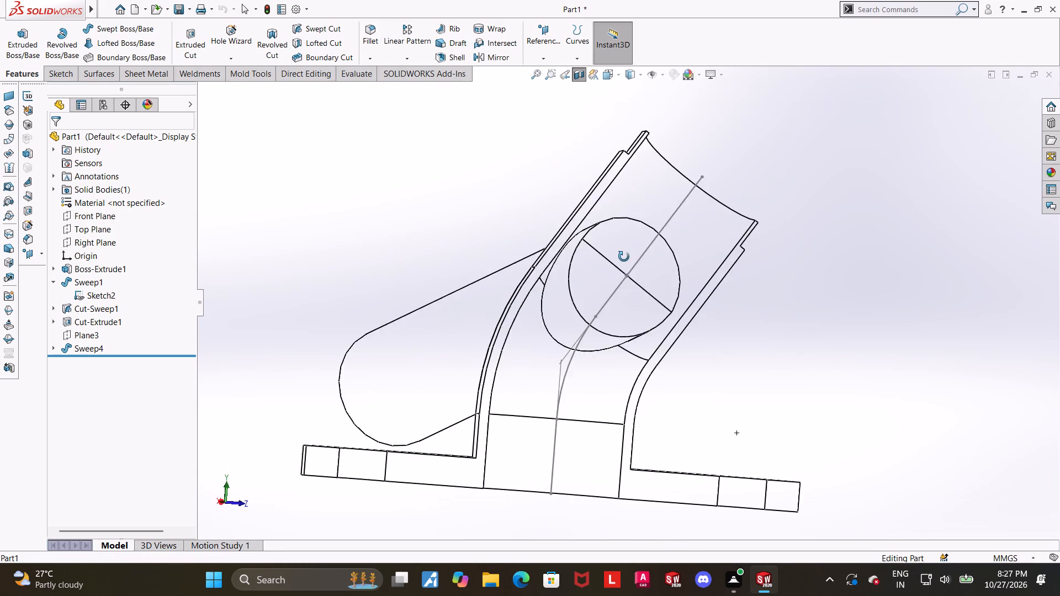
middle_drag(624, 257, 618, 252)
middle_drag(672, 245, 556, 286)
scroll(560, 263, up, 3)
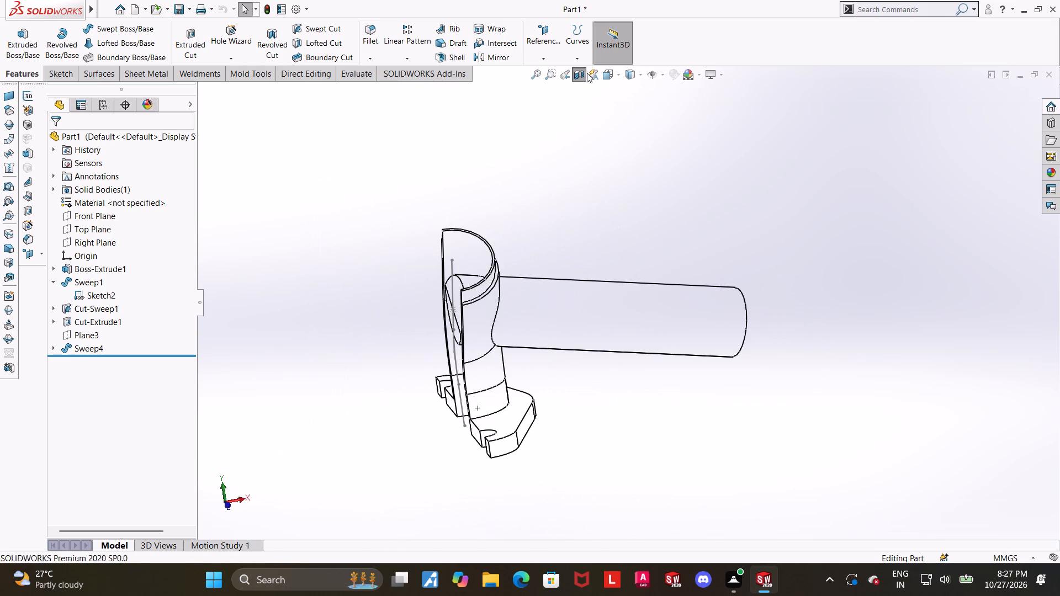
Turn off the section view and restore the shaded-with-edges display.
click(577, 79)
click(556, 222)
middle_drag(530, 220, 536, 245)
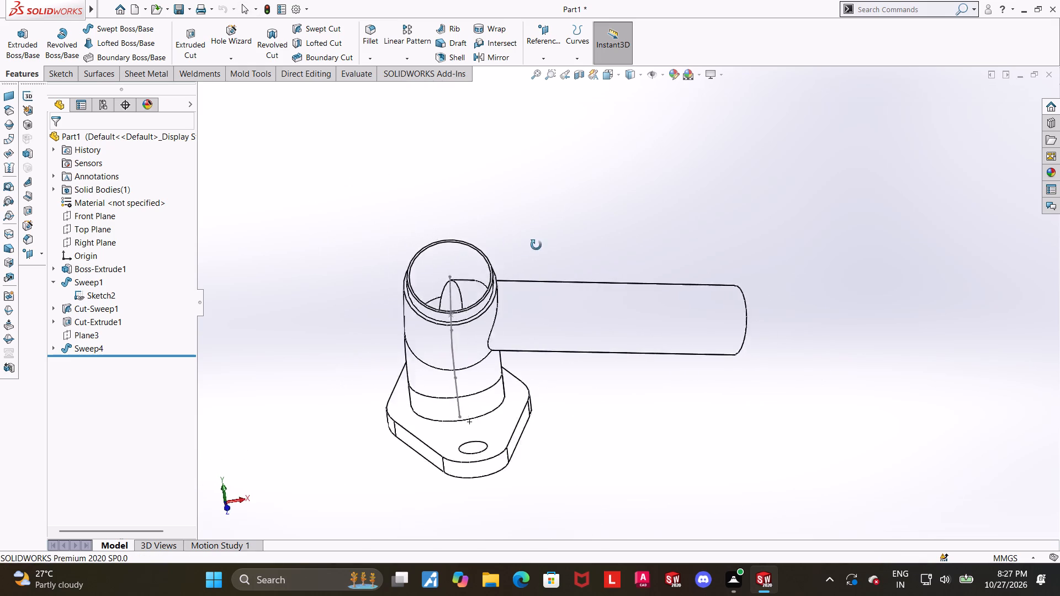
middle_drag(536, 245, 538, 200)
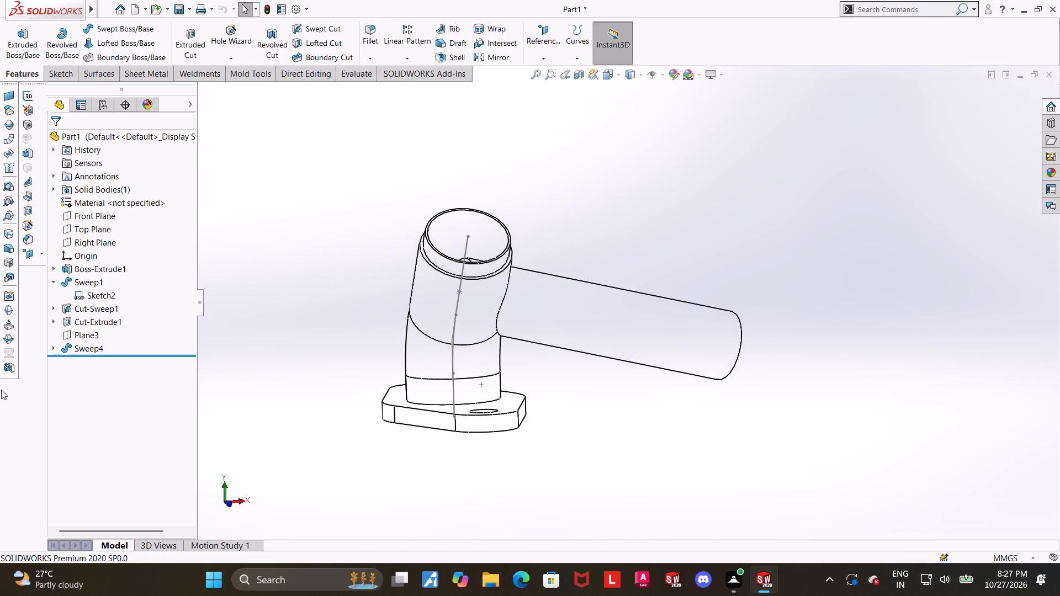
click(638, 73)
click(636, 92)
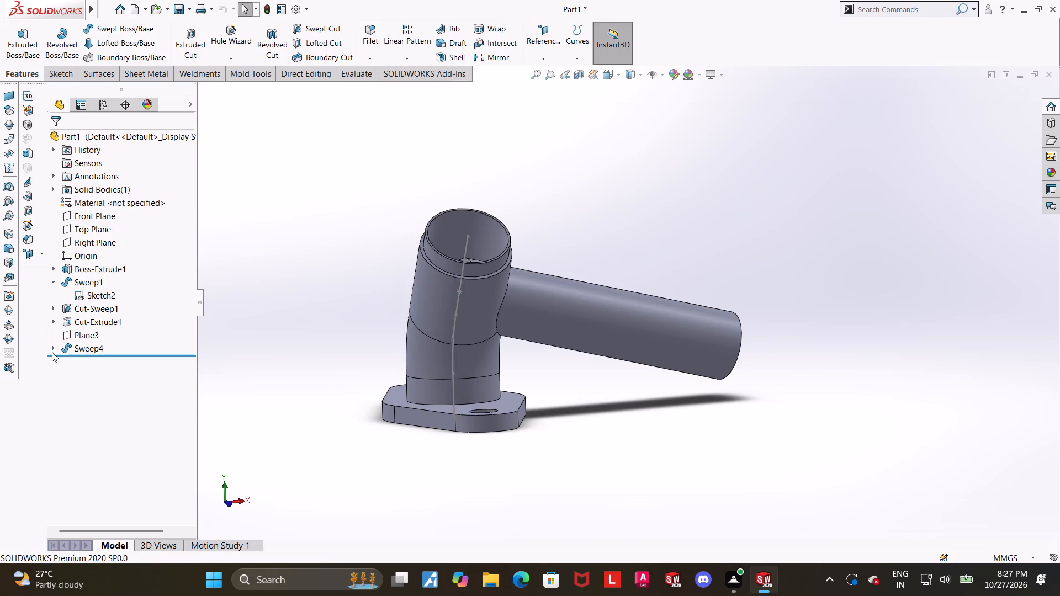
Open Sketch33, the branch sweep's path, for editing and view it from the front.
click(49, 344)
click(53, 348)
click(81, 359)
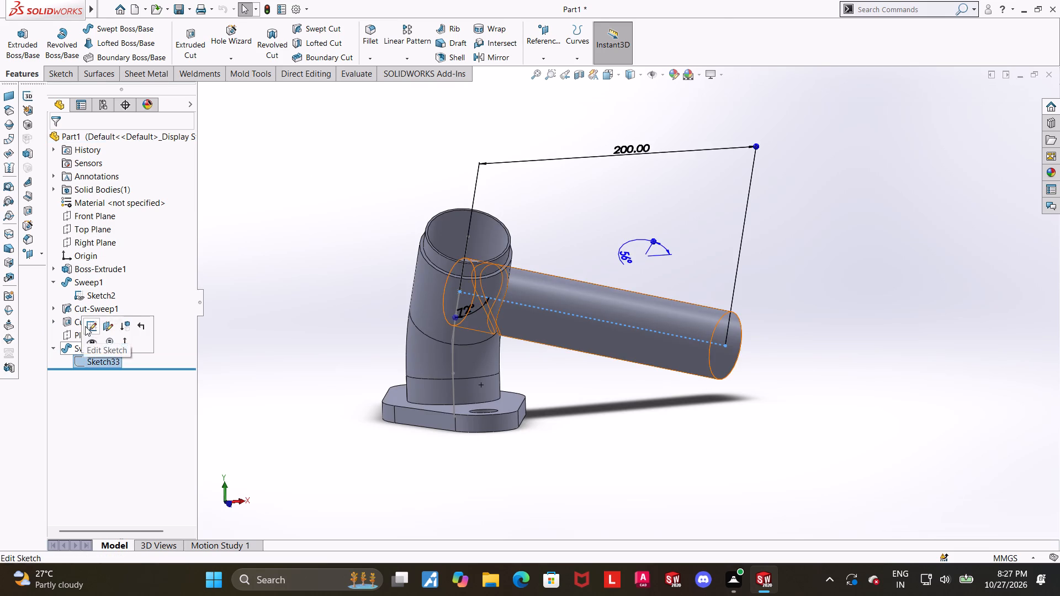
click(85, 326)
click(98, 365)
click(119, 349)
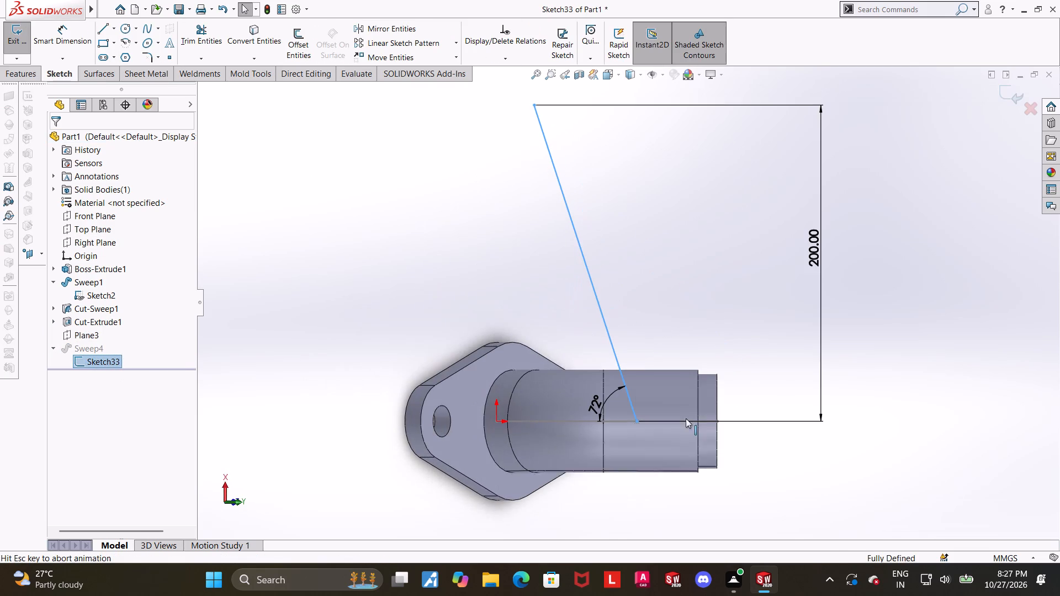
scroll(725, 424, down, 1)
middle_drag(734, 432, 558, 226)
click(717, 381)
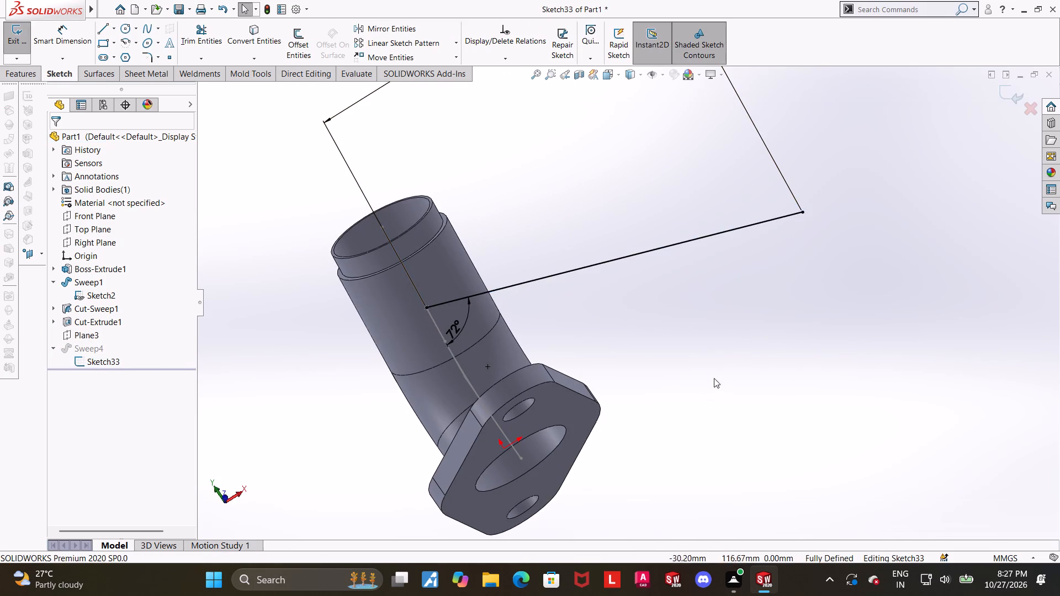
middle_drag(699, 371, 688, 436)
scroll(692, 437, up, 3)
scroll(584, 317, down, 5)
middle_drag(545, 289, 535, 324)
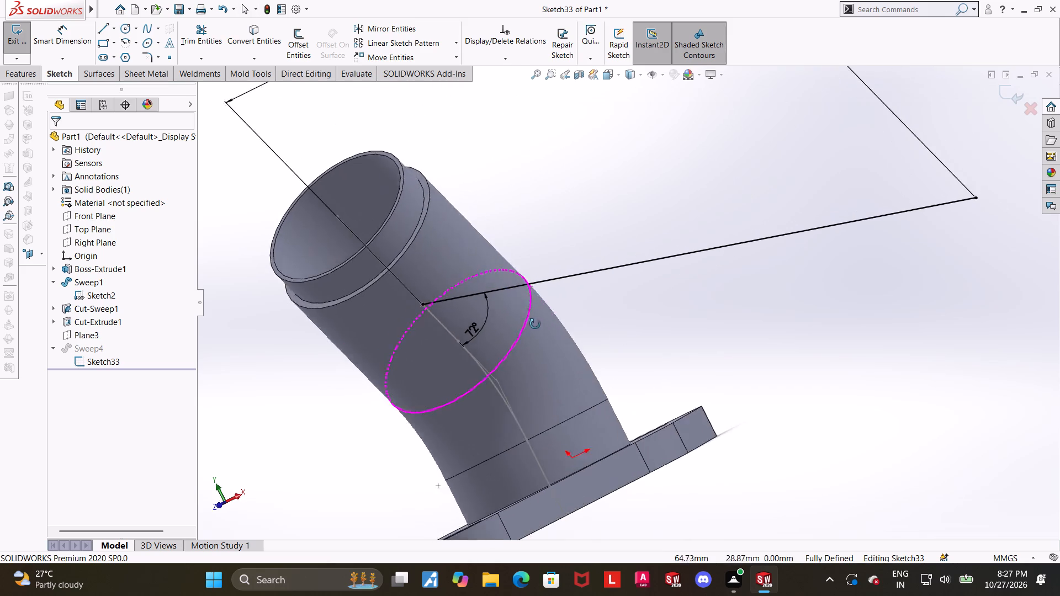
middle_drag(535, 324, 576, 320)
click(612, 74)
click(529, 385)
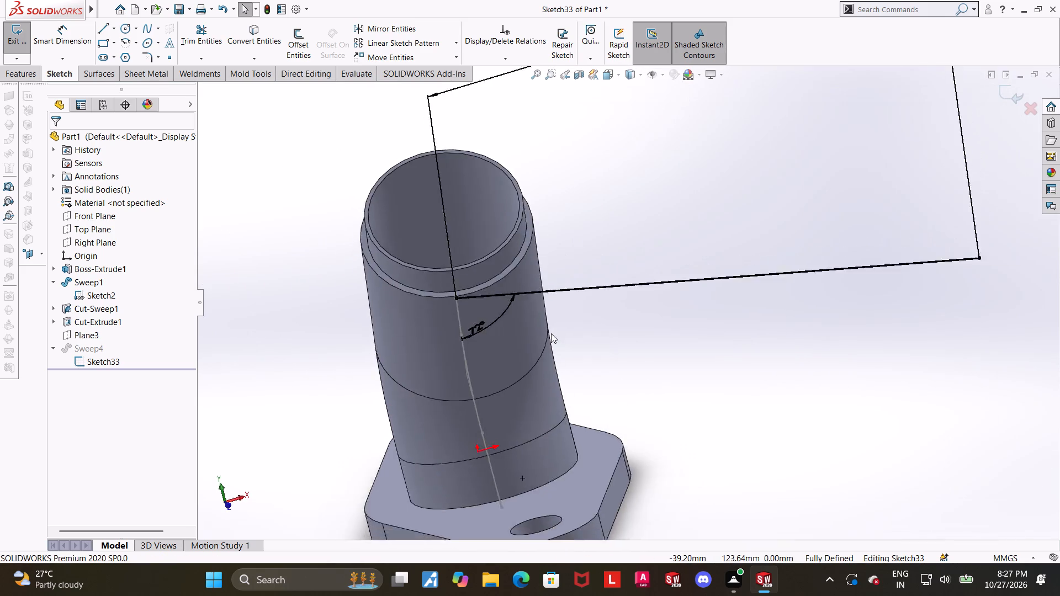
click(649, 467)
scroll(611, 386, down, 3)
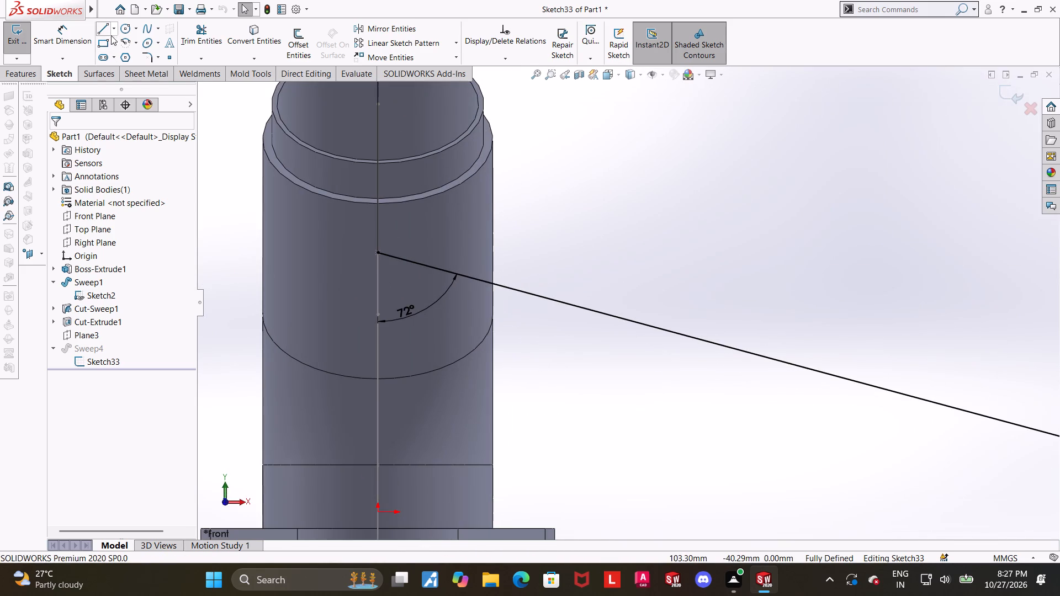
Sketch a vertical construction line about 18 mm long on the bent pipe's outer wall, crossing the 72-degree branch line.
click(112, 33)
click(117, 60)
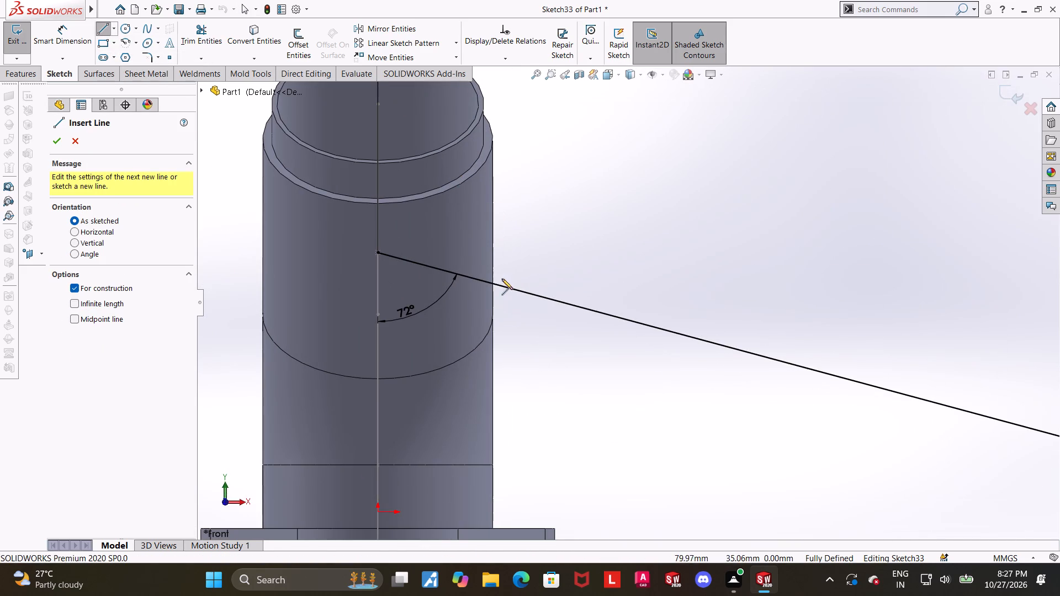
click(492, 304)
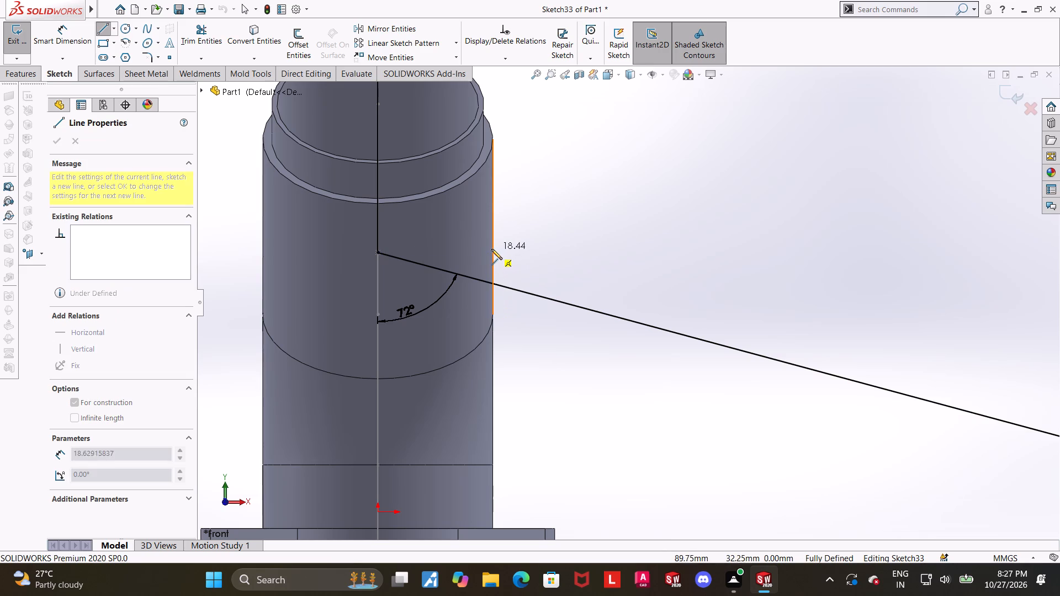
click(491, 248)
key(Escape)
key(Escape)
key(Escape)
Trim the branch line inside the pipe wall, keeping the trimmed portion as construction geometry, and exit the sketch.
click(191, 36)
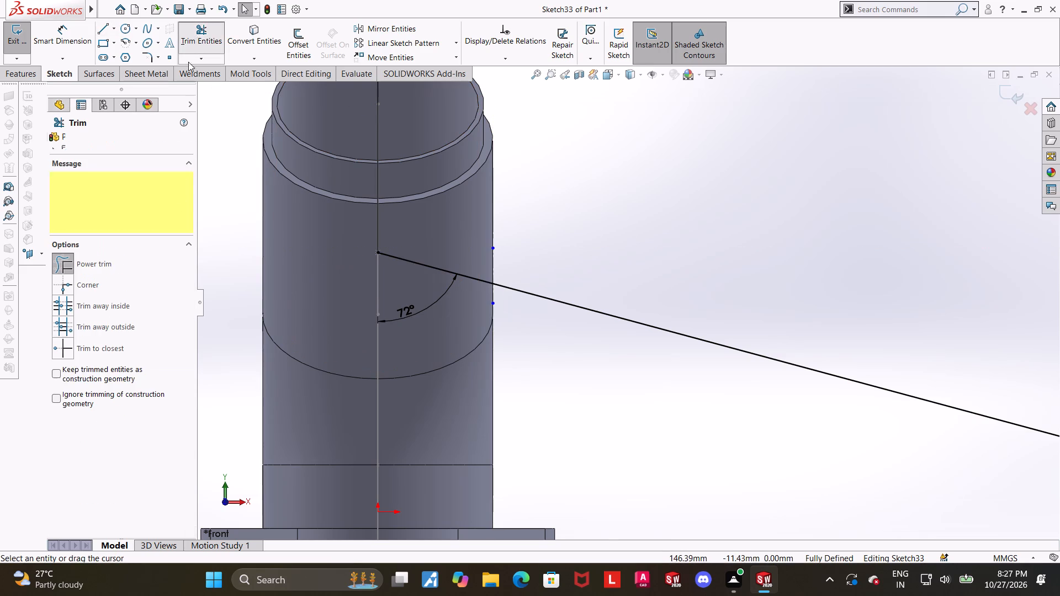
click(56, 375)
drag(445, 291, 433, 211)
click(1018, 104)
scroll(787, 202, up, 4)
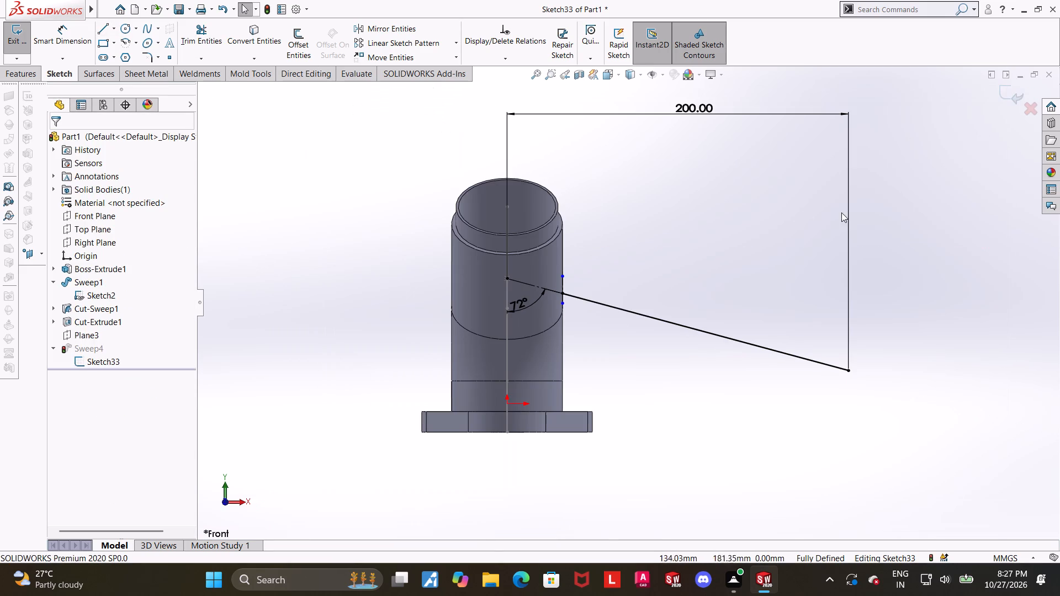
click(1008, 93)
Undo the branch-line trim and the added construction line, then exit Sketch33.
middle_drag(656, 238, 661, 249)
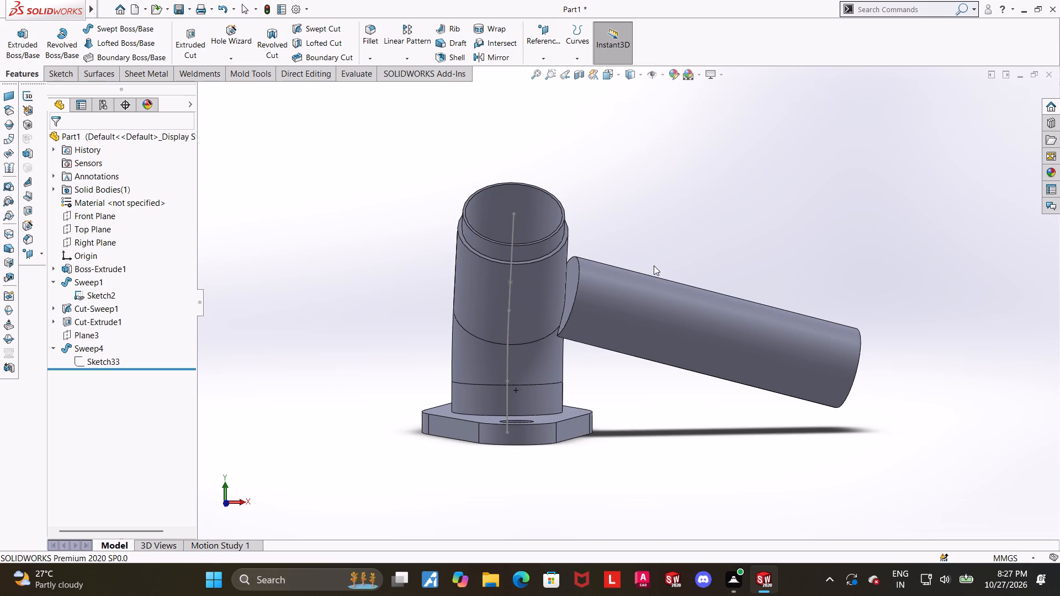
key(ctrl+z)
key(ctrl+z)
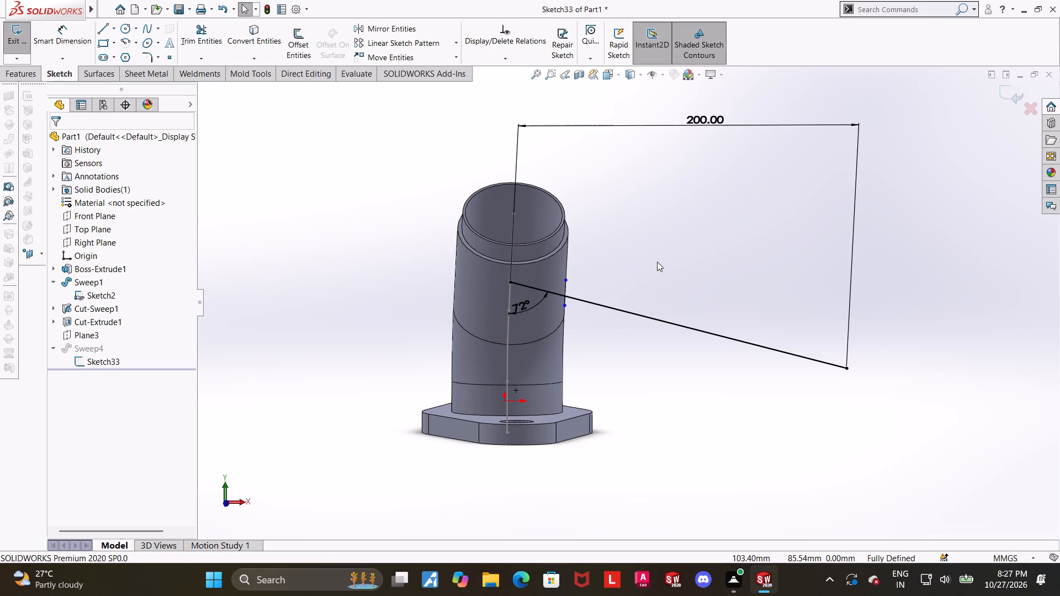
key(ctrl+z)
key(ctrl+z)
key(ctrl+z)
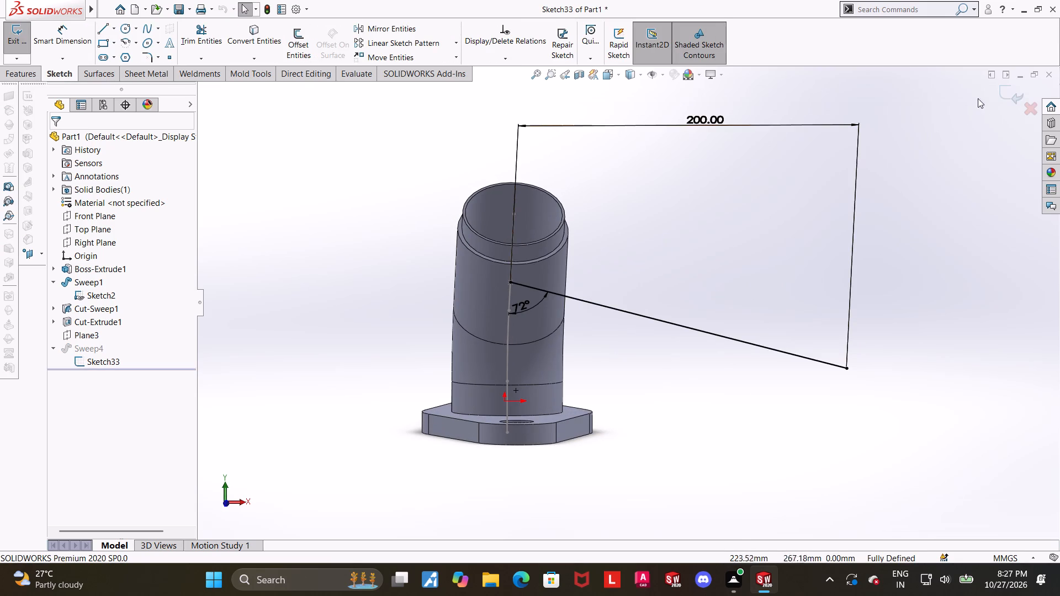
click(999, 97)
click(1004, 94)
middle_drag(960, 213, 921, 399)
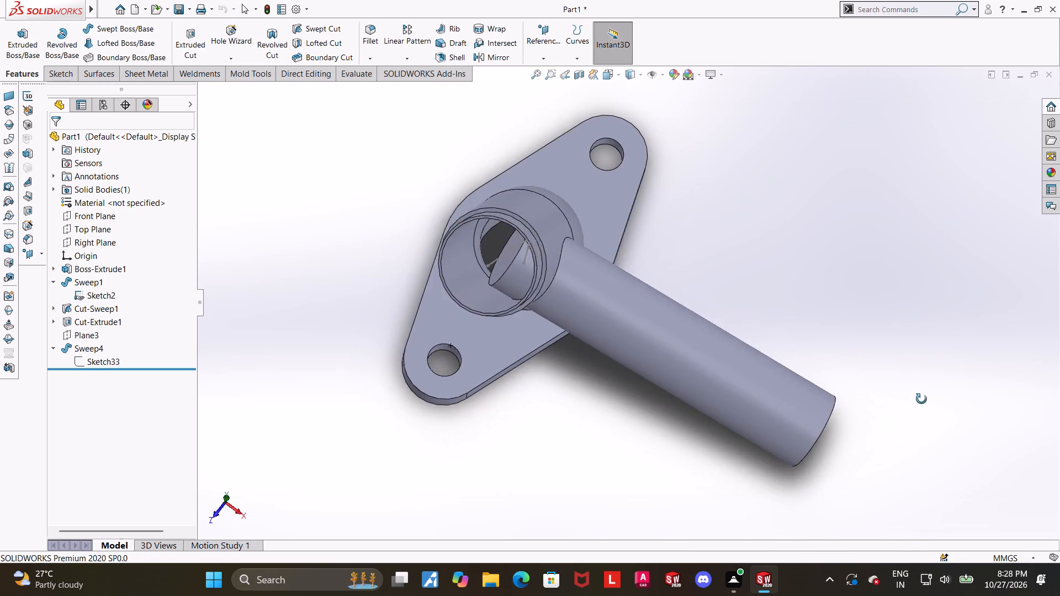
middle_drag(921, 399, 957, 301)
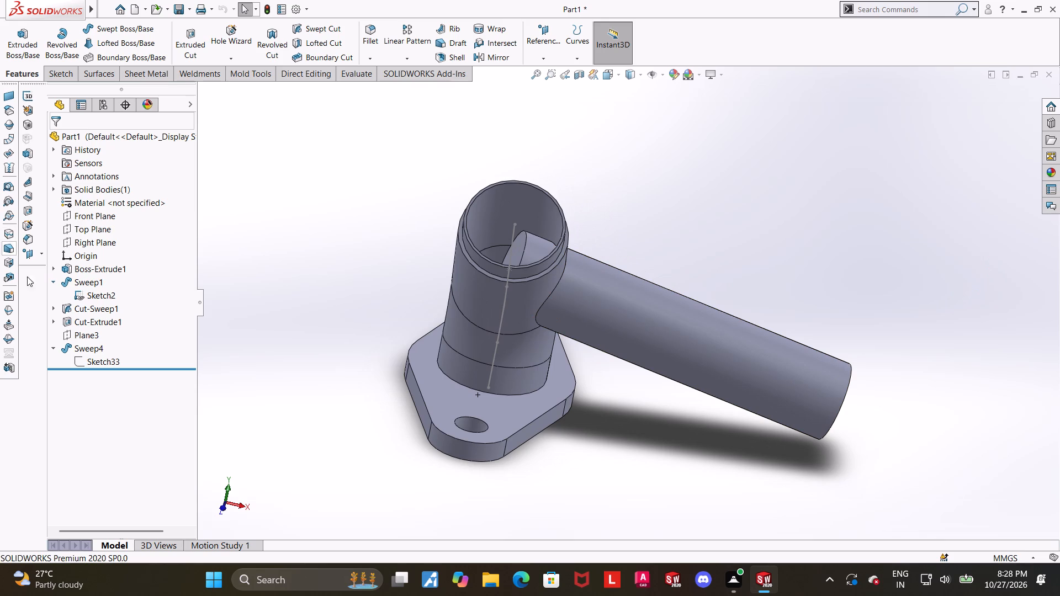
Hide Sketch2, the sweep path of the bent pipe.
click(109, 292)
click(119, 280)
click(300, 327)
Delete the Cut-Sweep1 feature that hollows out the bent pipe.
middle_drag(350, 339, 369, 445)
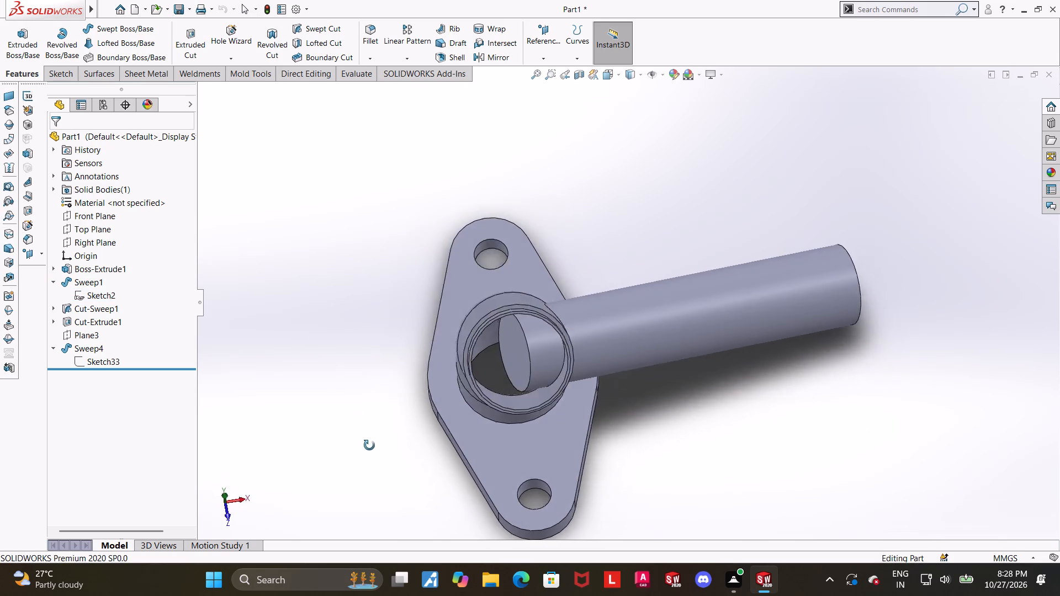
middle_drag(369, 445, 369, 415)
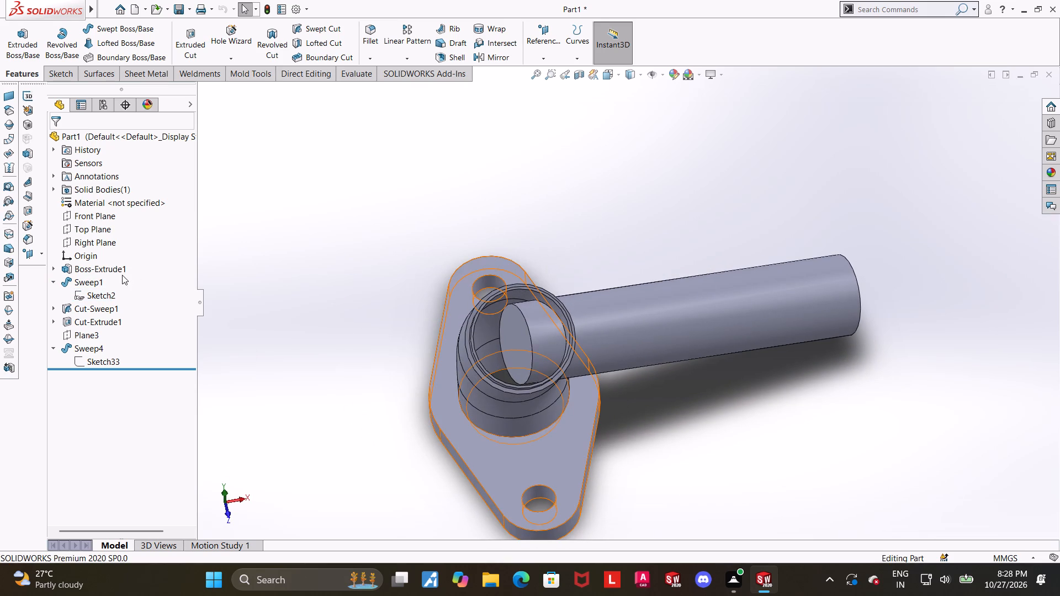
right_click(87, 310)
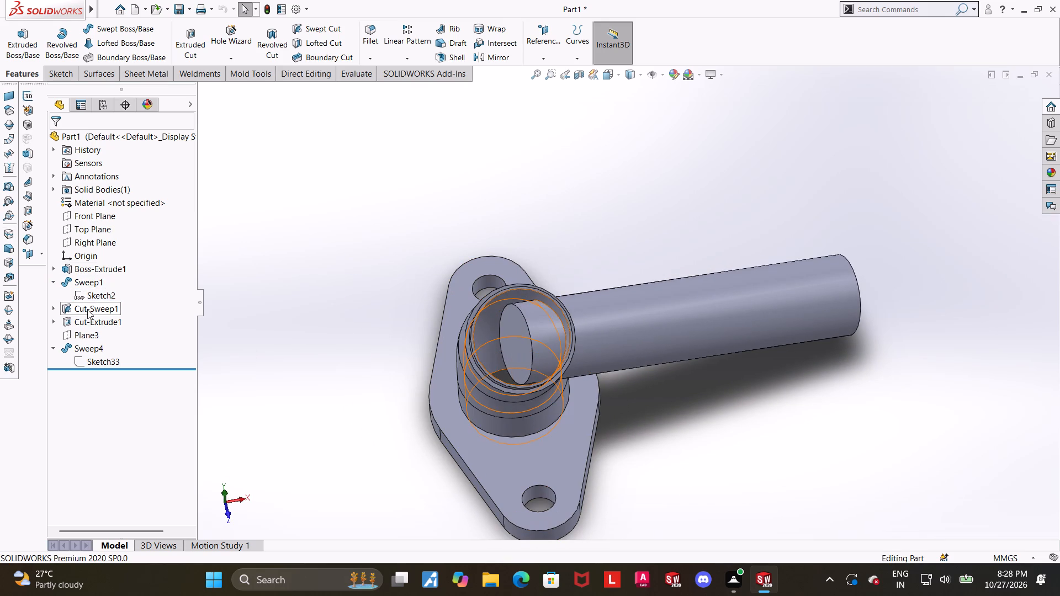
click(120, 379)
click(621, 217)
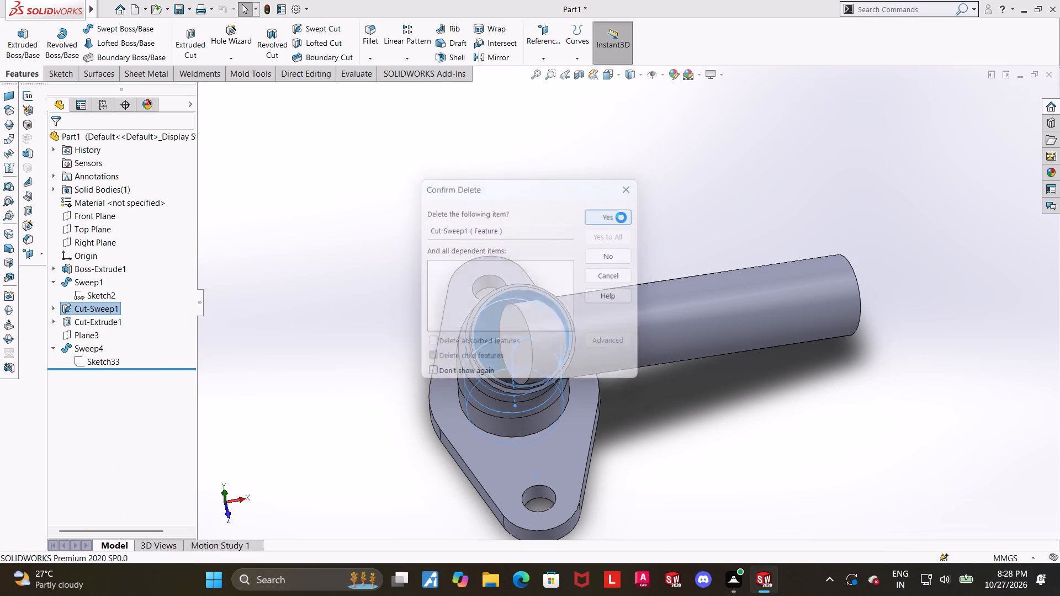
Examine the solid bent pipe and its junction with the branch pipe from several sides.
scroll(621, 217, up, 5)
middle_drag(717, 376, 736, 246)
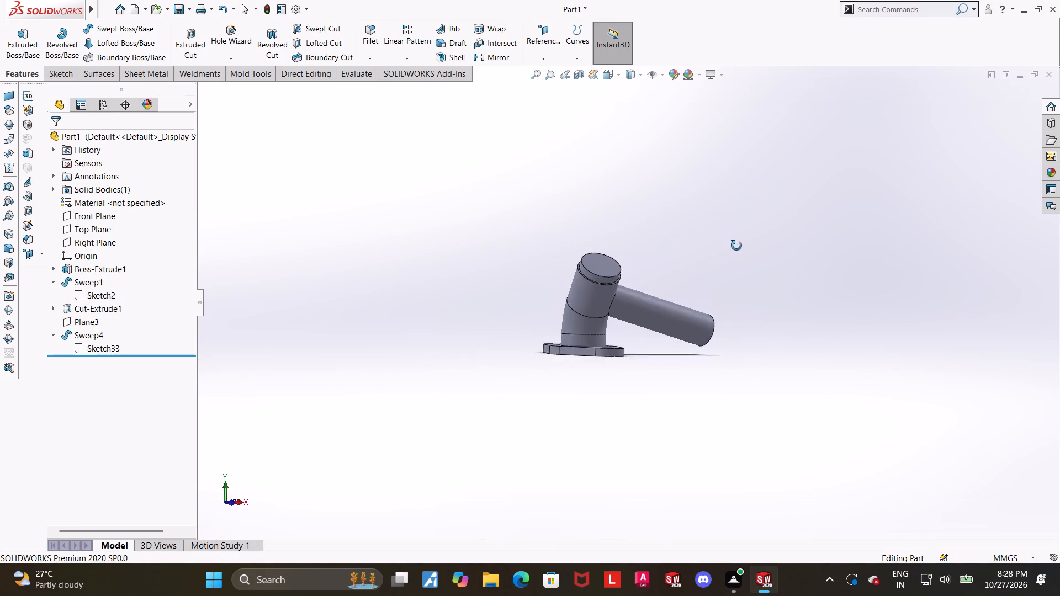
middle_drag(736, 246, 632, 347)
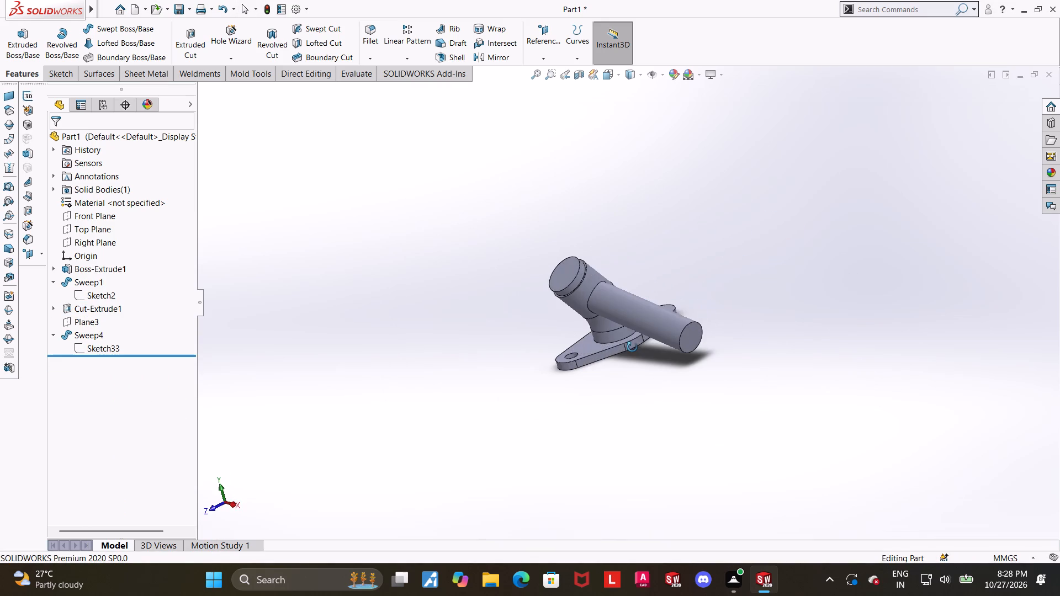
middle_drag(632, 347, 658, 358)
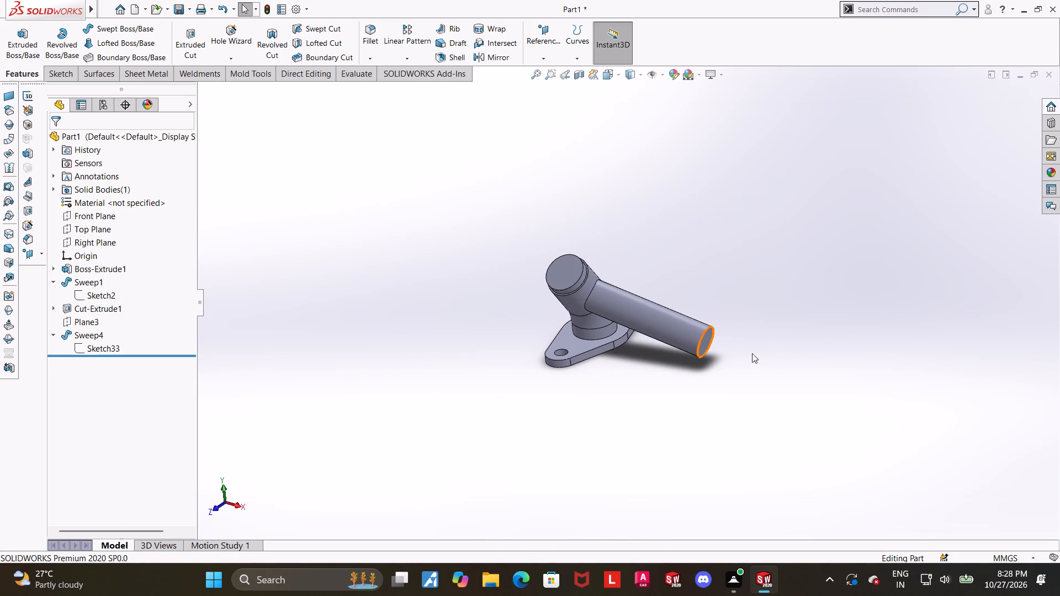
middle_drag(733, 363, 767, 283)
double_click(607, 82)
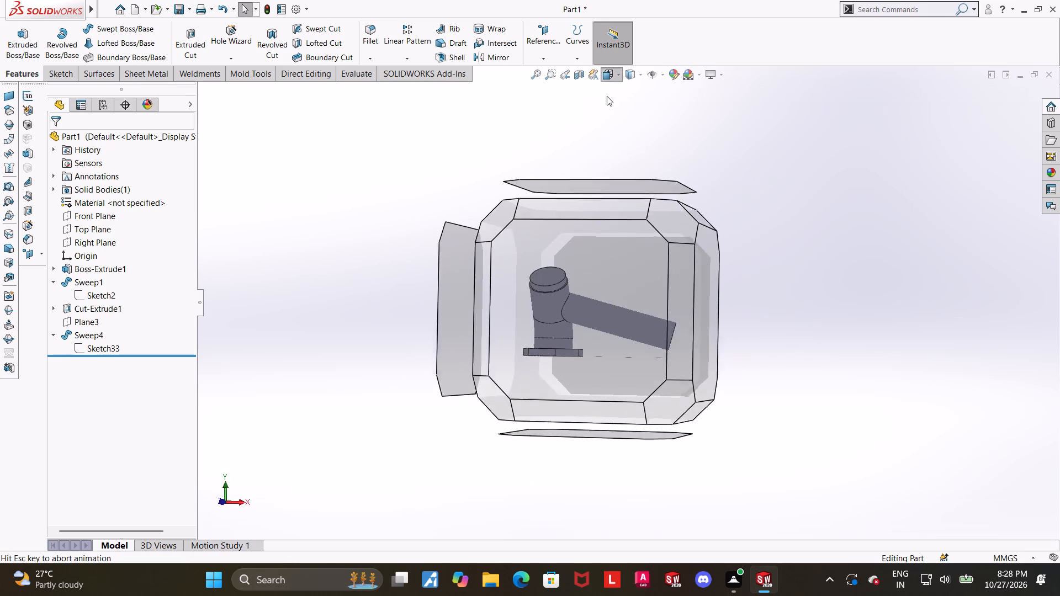
click(510, 328)
middle_drag(913, 371, 844, 358)
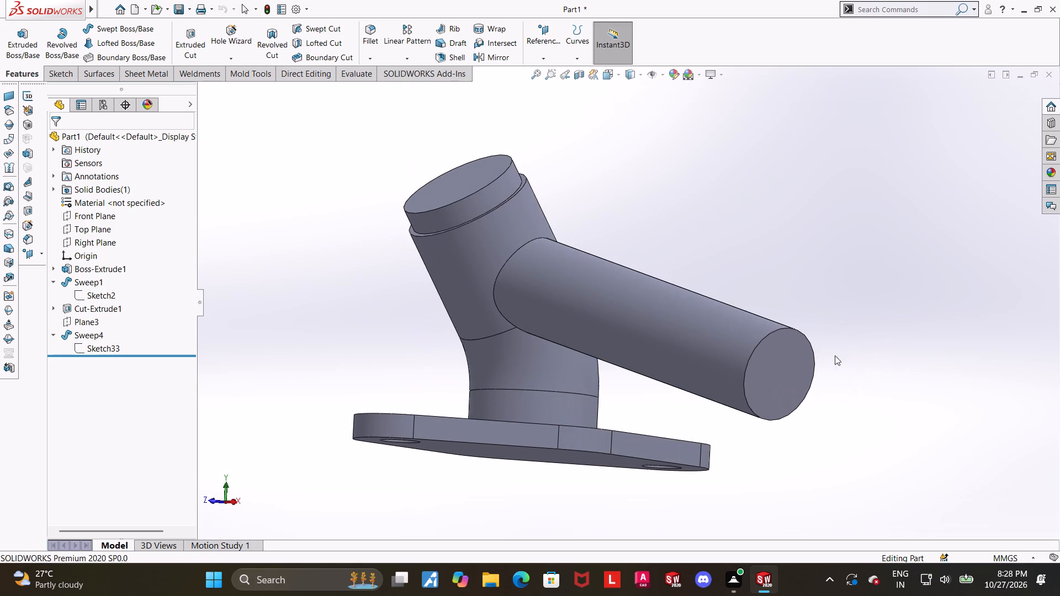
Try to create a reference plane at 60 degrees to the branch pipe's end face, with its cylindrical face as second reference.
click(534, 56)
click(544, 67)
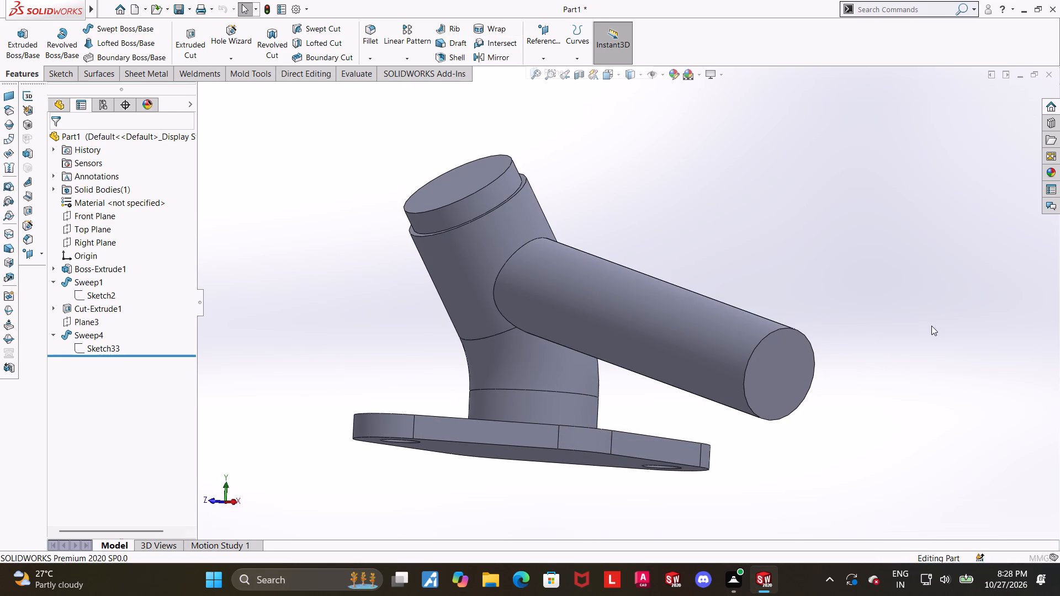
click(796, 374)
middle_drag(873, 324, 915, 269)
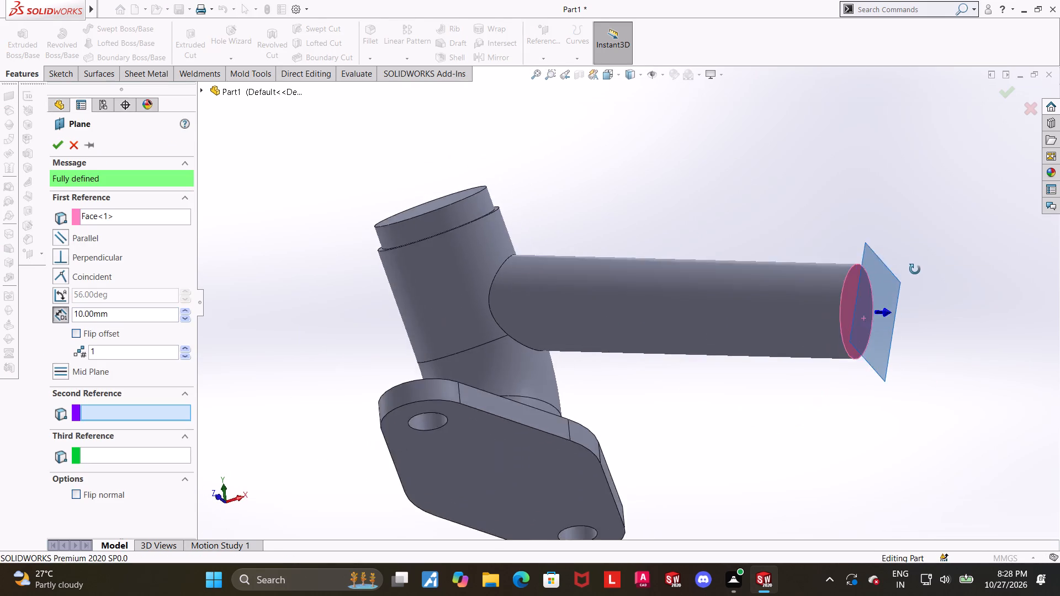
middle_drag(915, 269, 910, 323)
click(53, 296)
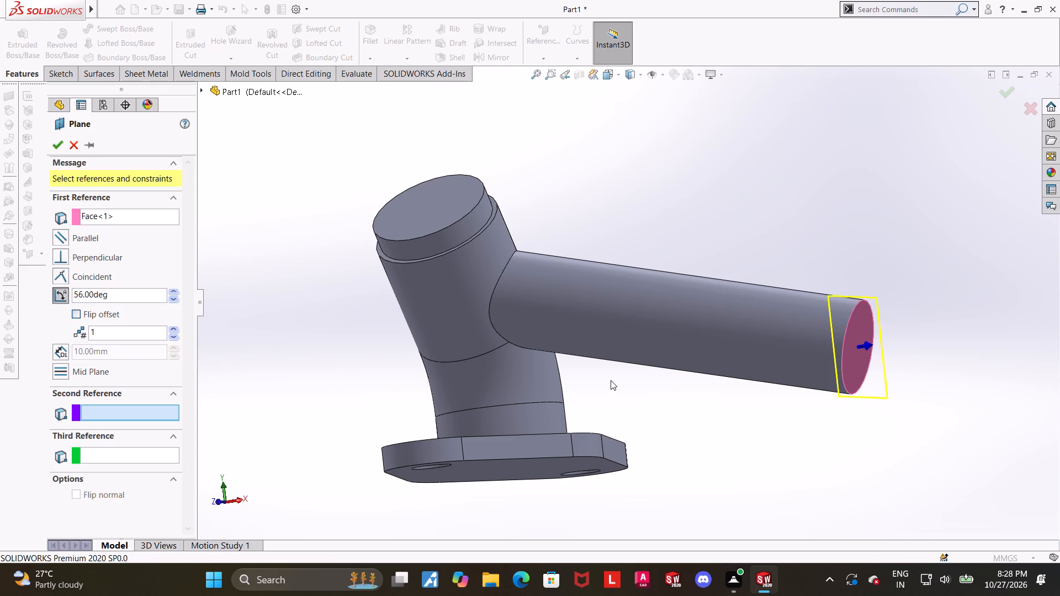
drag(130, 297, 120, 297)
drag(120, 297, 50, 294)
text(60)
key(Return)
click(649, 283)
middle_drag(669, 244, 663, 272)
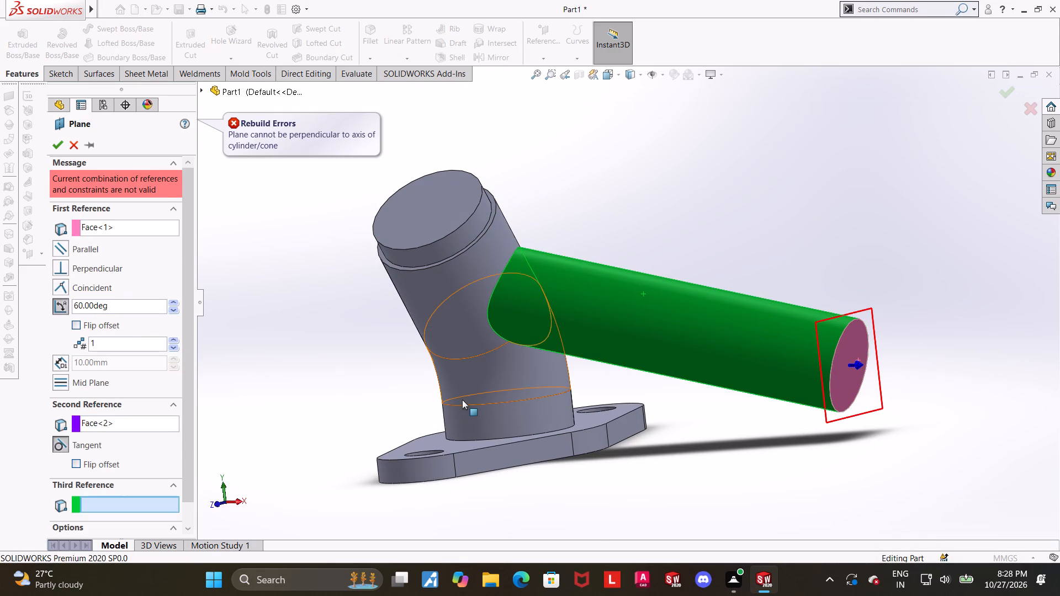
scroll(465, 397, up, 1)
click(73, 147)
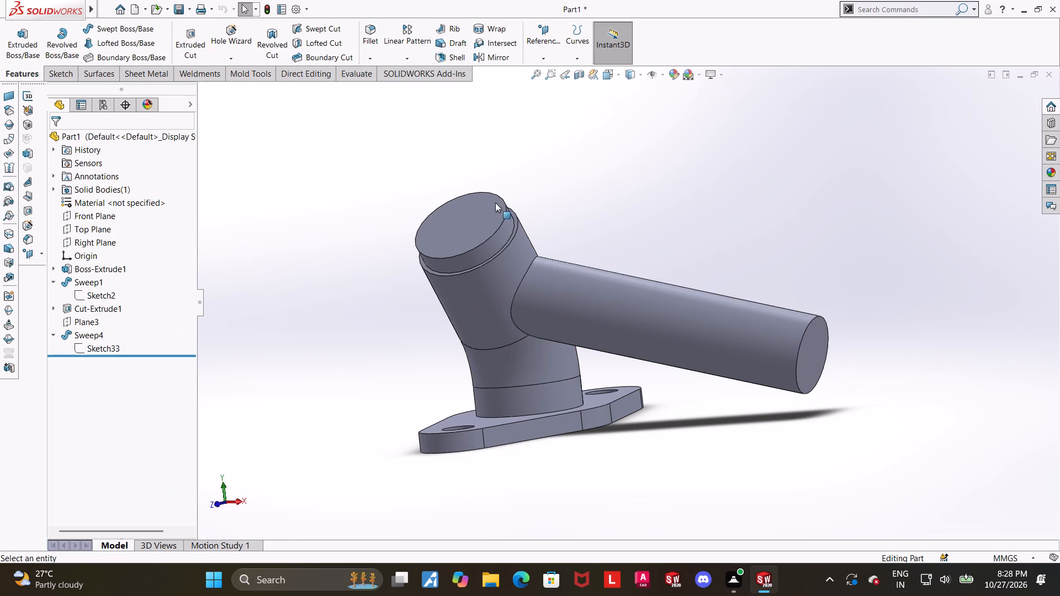
Show Sketch33, the sweep path of the branch pipe.
click(604, 205)
scroll(617, 238, up, 1)
middle_drag(618, 238, 644, 238)
scroll(644, 238, up, 3)
scroll(814, 221, down, 2)
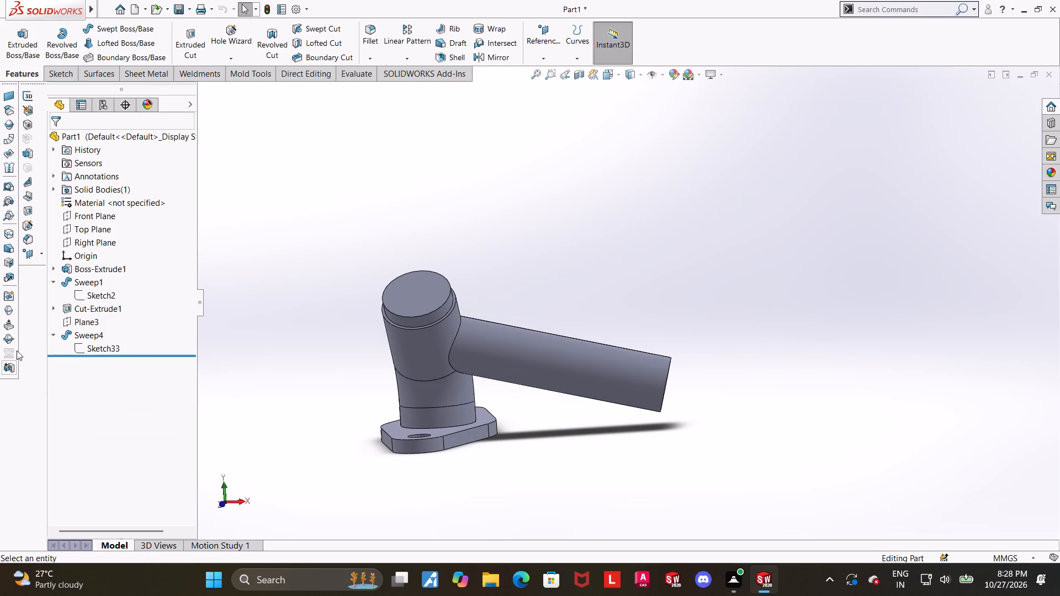
click(90, 348)
click(100, 332)
click(510, 451)
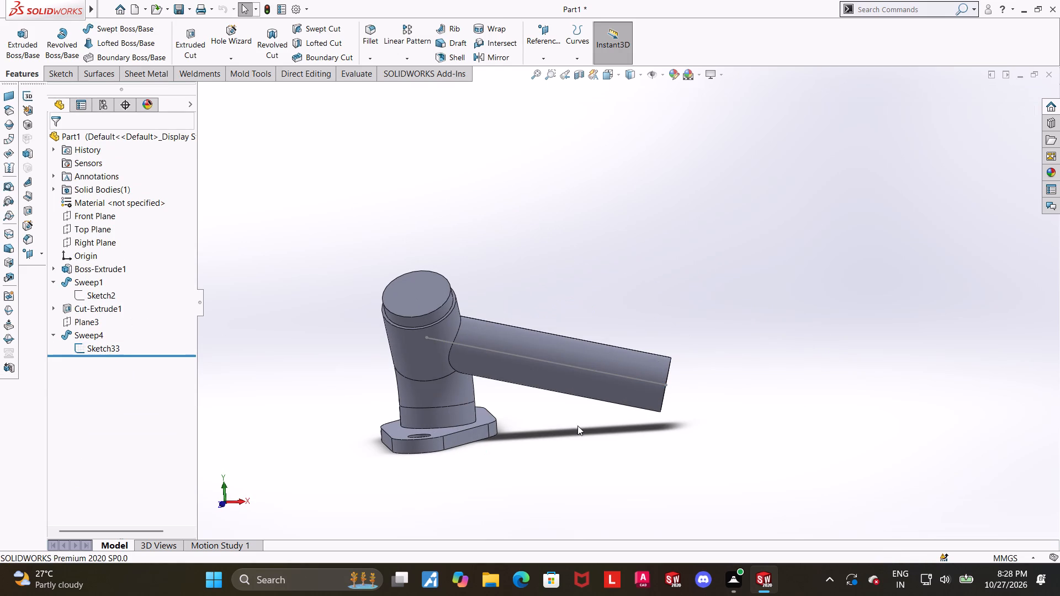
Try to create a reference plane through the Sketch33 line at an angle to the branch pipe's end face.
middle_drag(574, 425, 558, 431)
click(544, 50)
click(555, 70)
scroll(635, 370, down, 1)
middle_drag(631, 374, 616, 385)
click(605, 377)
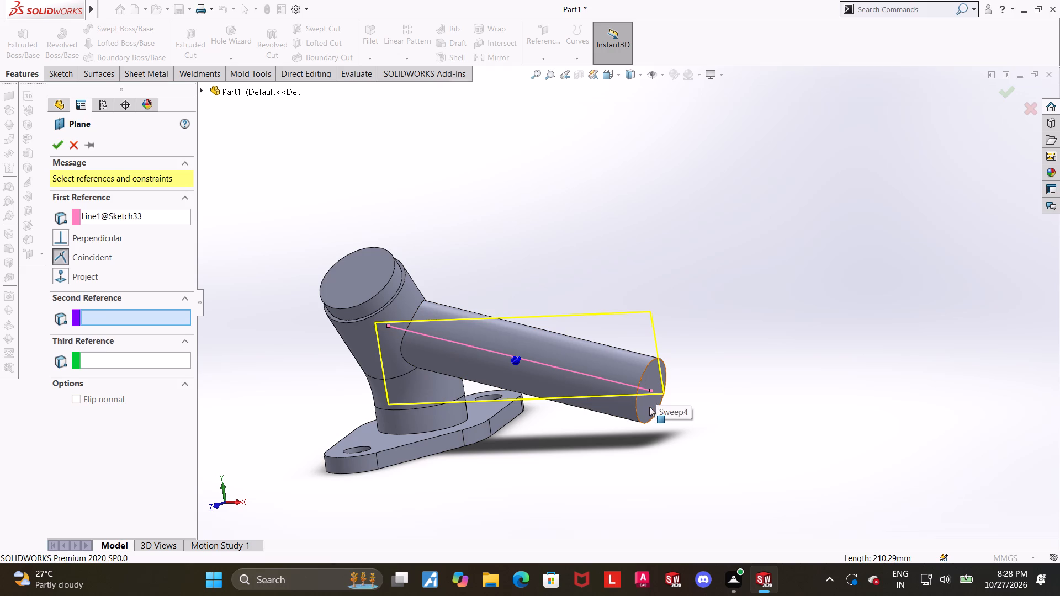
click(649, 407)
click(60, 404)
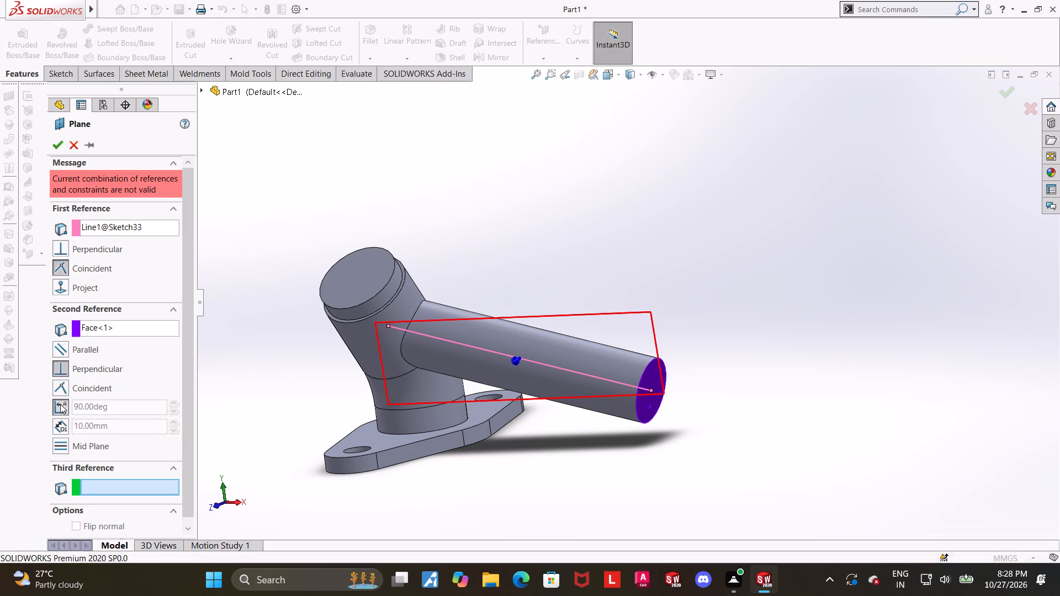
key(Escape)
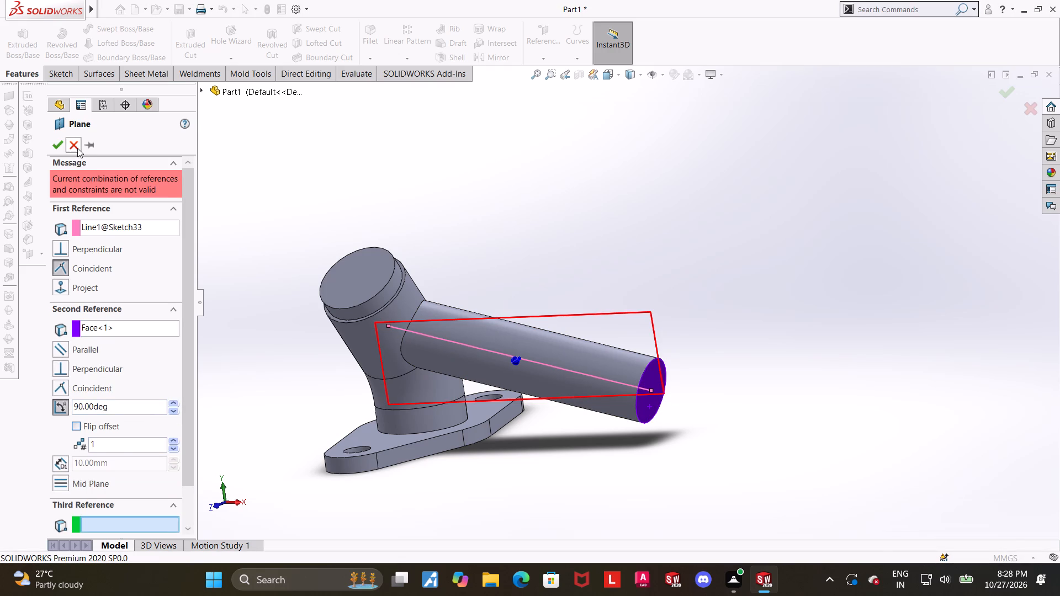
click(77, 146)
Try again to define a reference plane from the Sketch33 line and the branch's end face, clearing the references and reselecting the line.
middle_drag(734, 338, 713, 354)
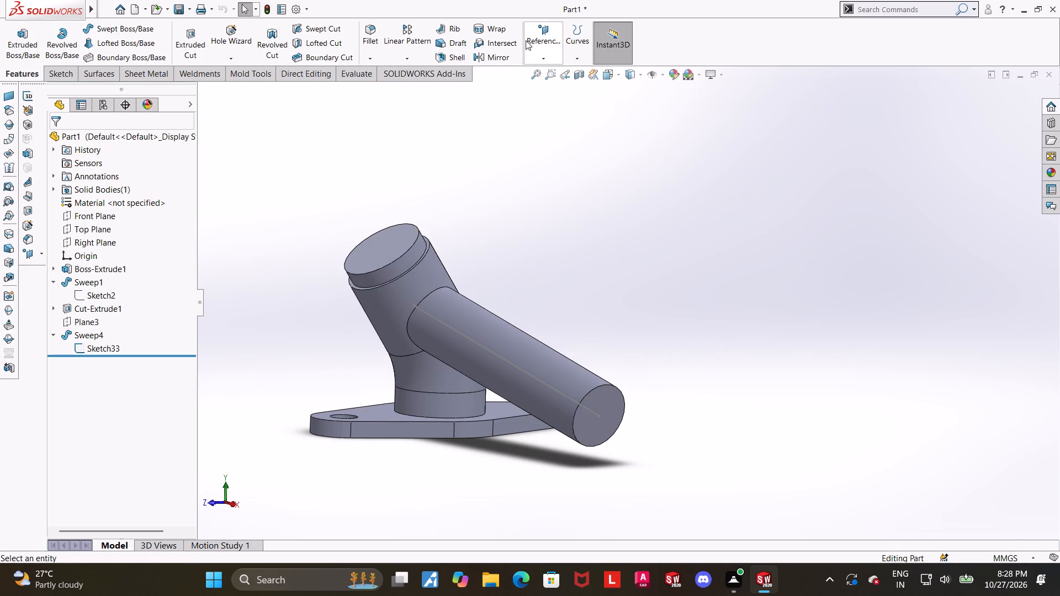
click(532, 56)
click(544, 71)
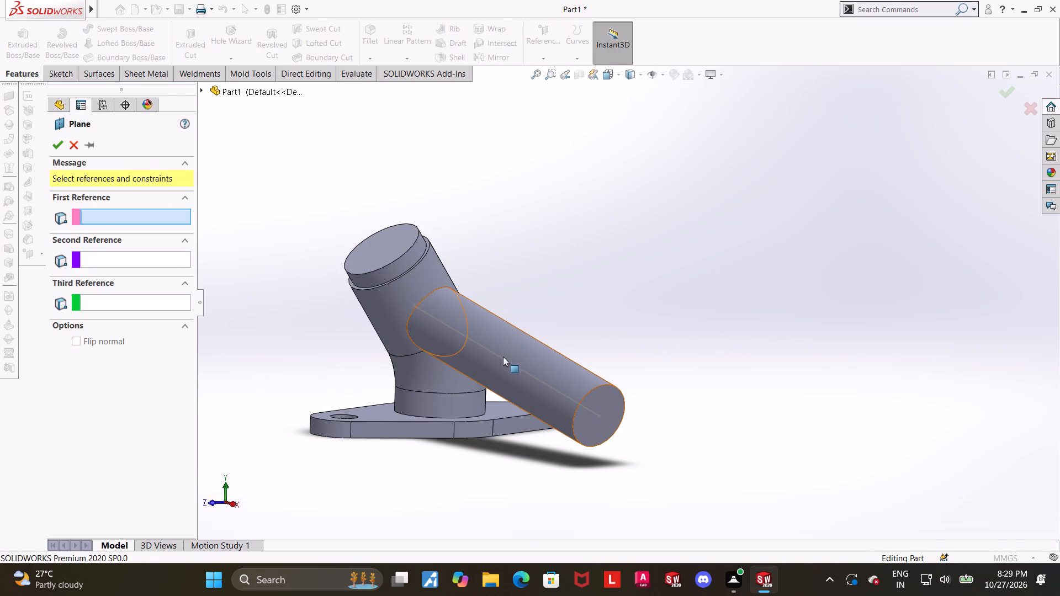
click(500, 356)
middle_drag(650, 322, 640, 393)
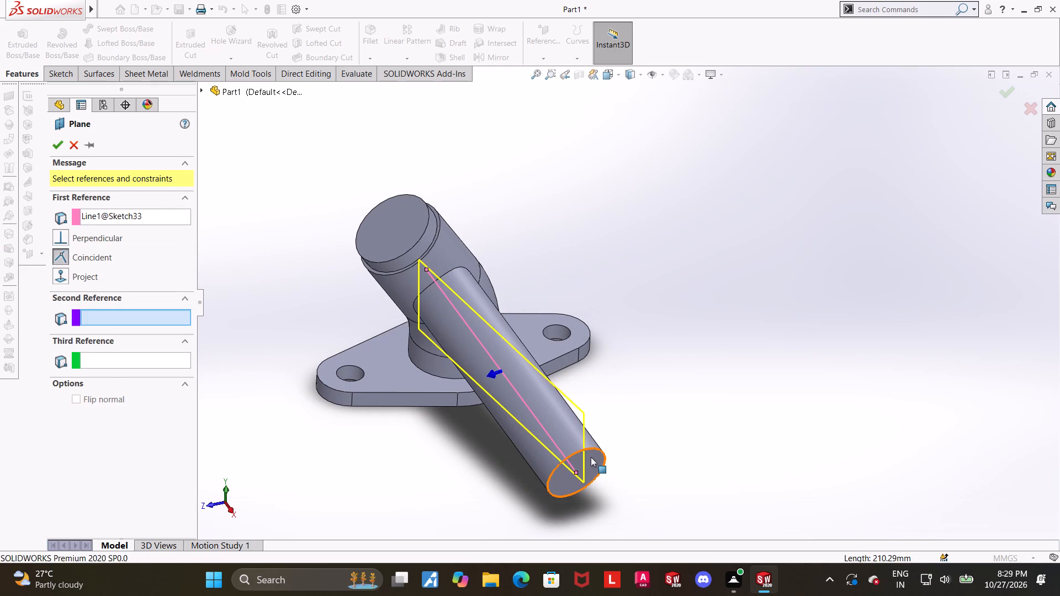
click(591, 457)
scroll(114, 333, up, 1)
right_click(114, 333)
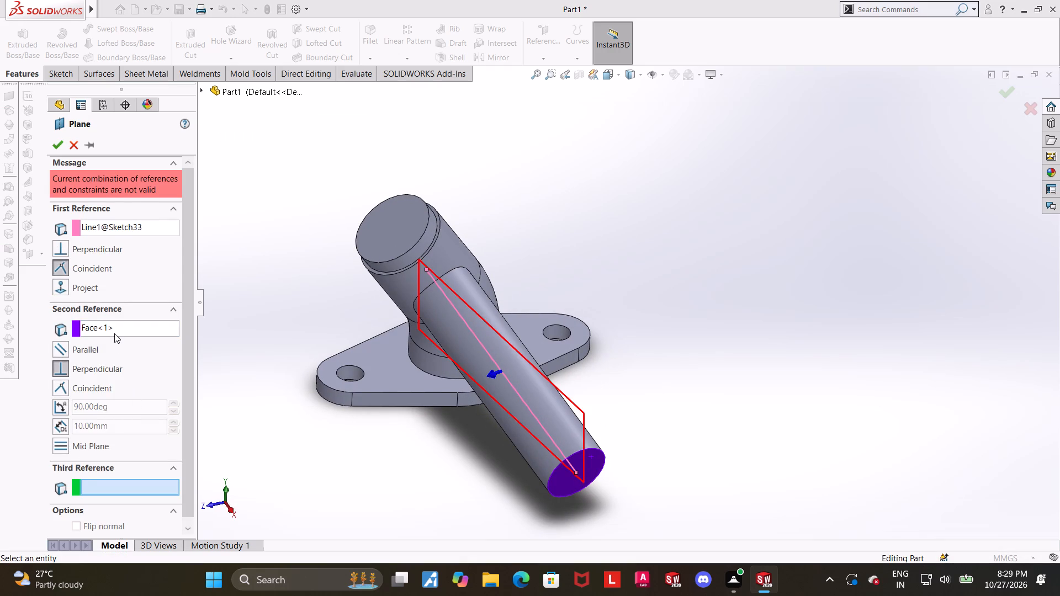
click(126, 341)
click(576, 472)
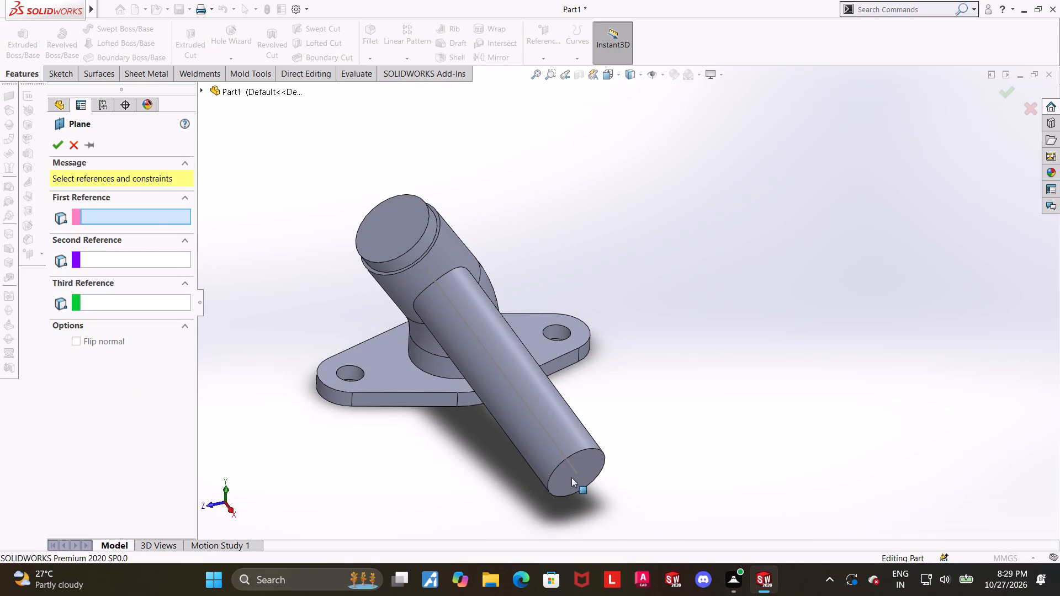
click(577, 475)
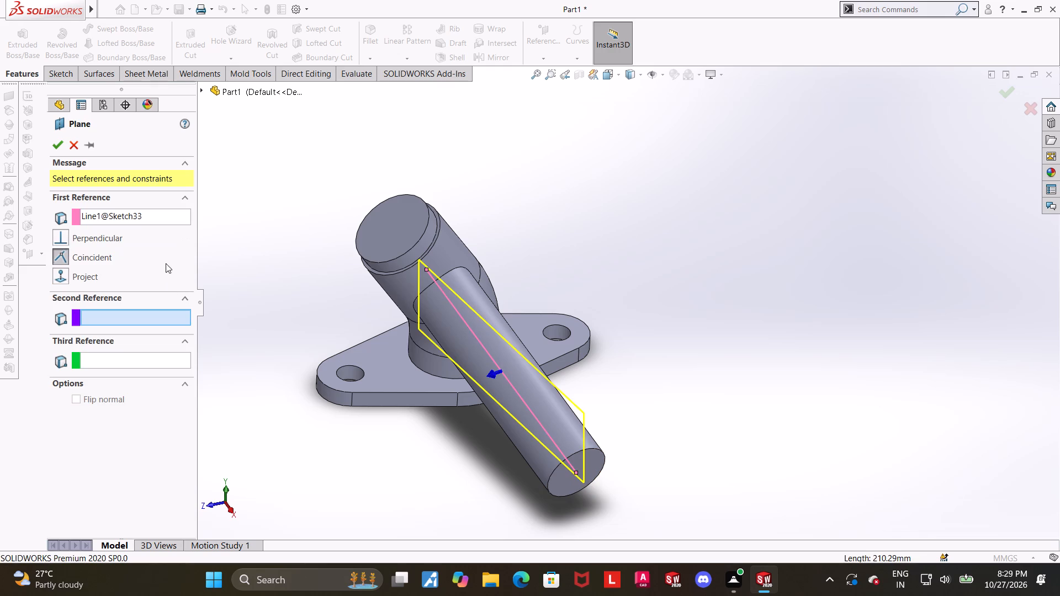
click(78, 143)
Examine the branch pipe's direction relative to the bent pipe and flange from several sides.
scroll(564, 332, up, 2)
middle_drag(593, 369, 657, 313)
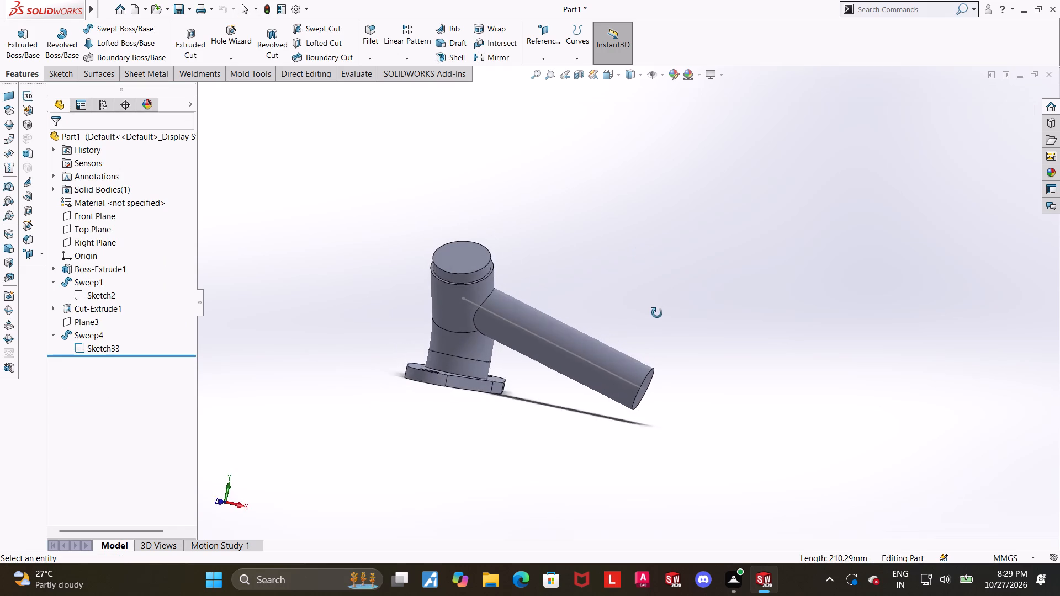
middle_drag(657, 313, 593, 315)
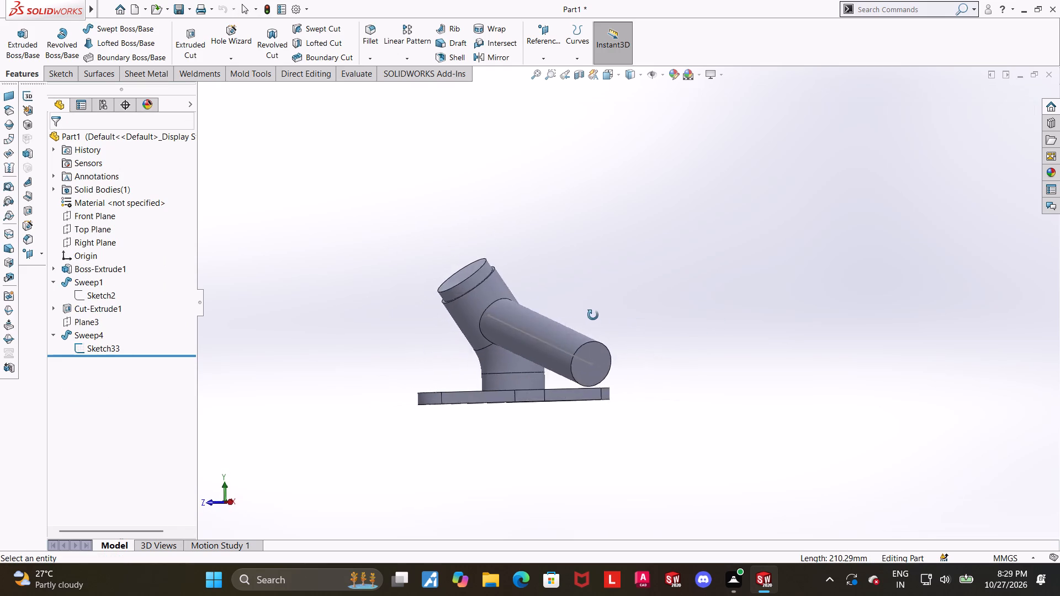
middle_drag(593, 315, 676, 339)
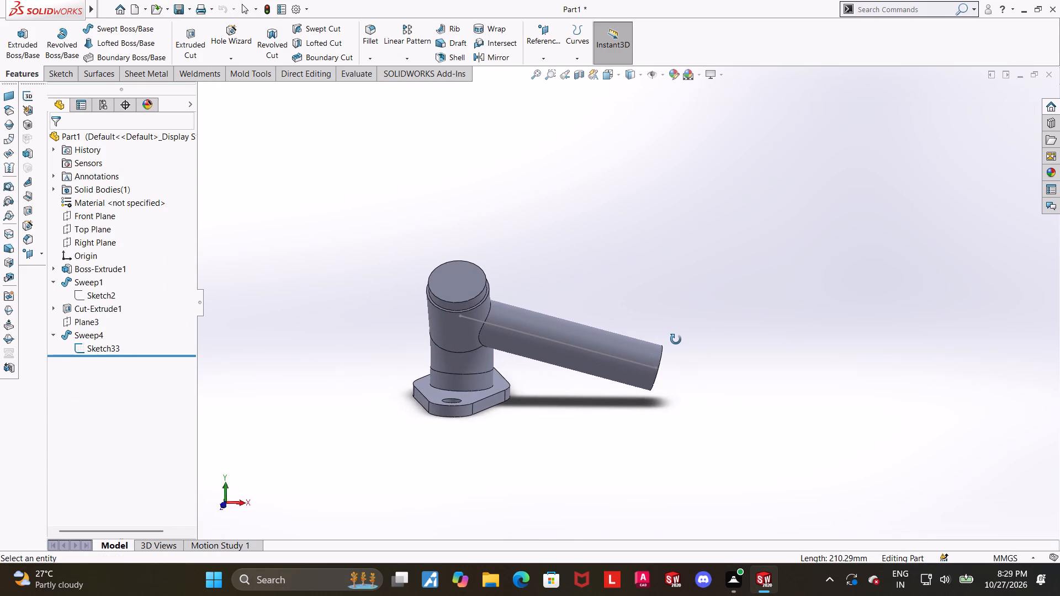
middle_drag(676, 339, 708, 342)
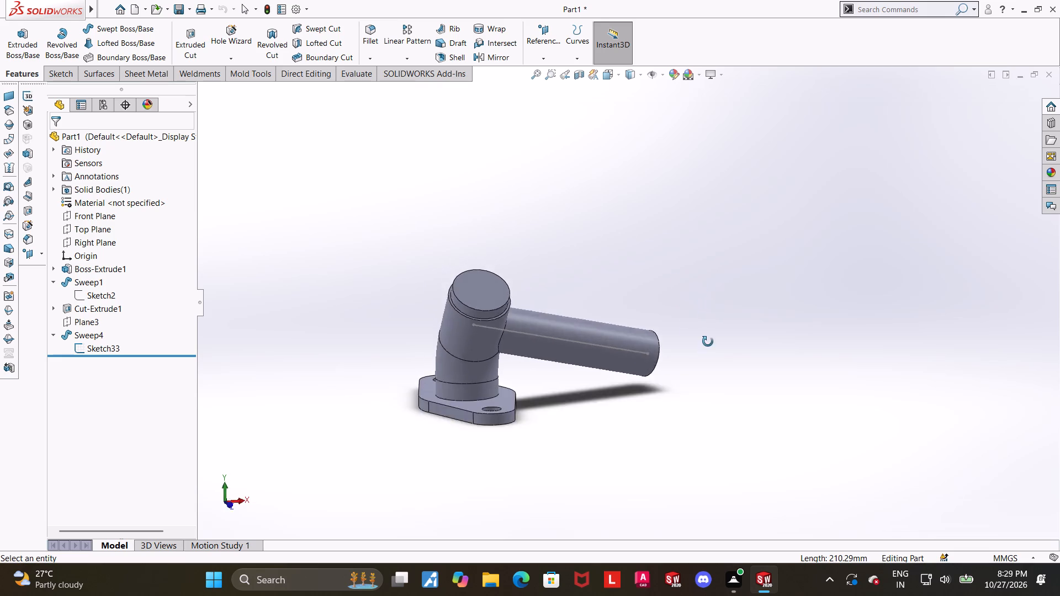
middle_drag(708, 342, 695, 353)
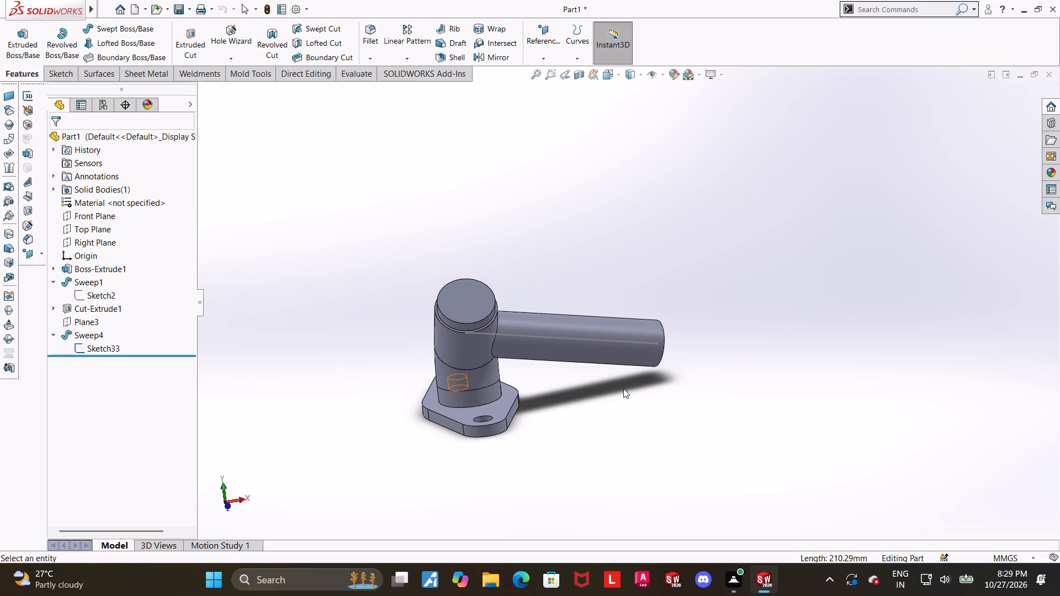
middle_drag(457, 396, 531, 348)
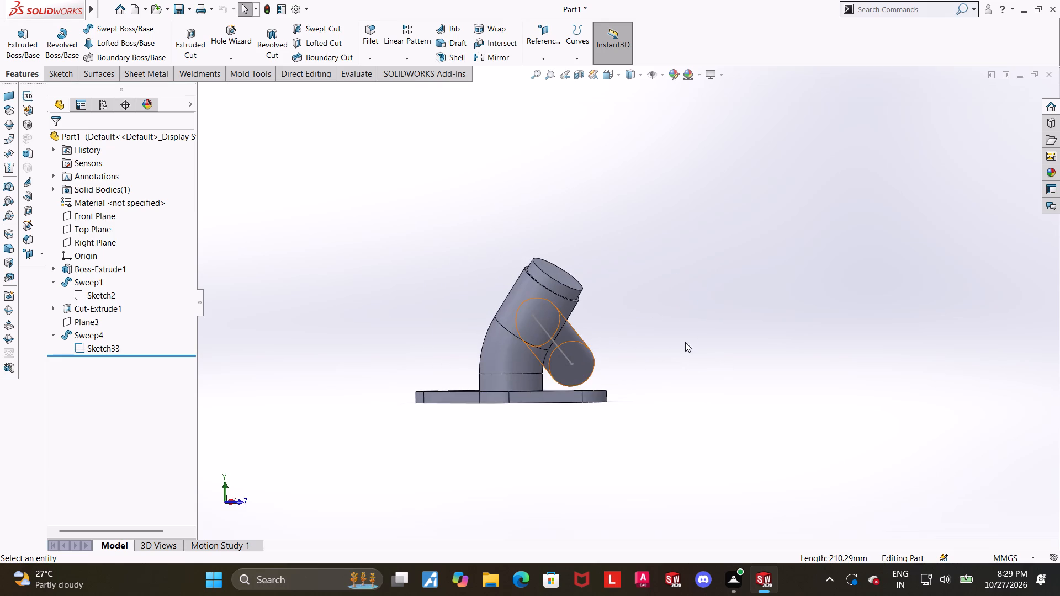
scroll(685, 342, down, 3)
middle_drag(672, 371, 567, 427)
scroll(515, 394, up, 3)
scroll(447, 392, up, 1)
middle_drag(441, 394, 433, 397)
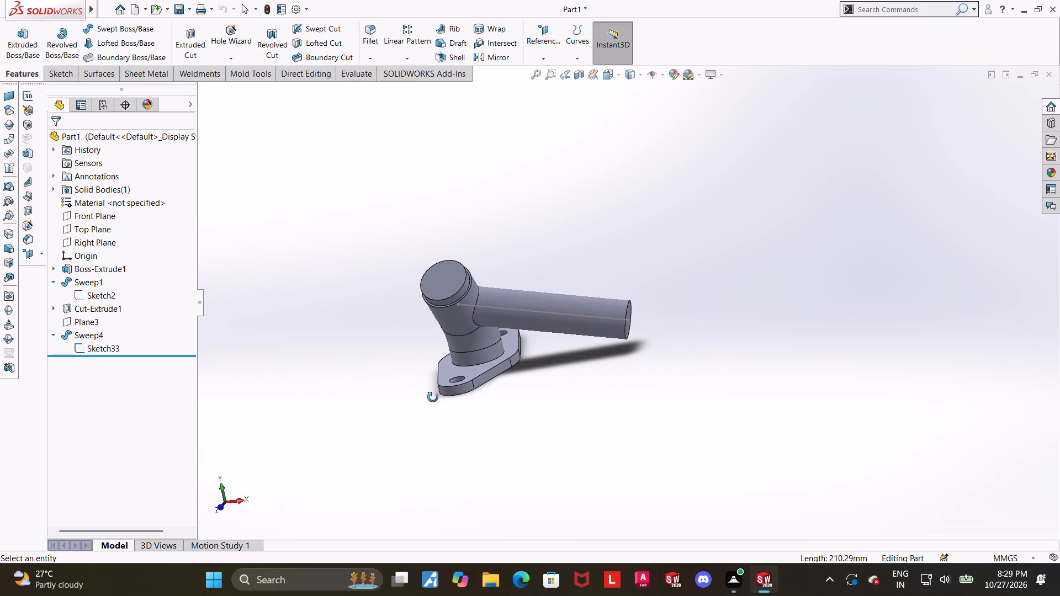
middle_drag(433, 397, 428, 398)
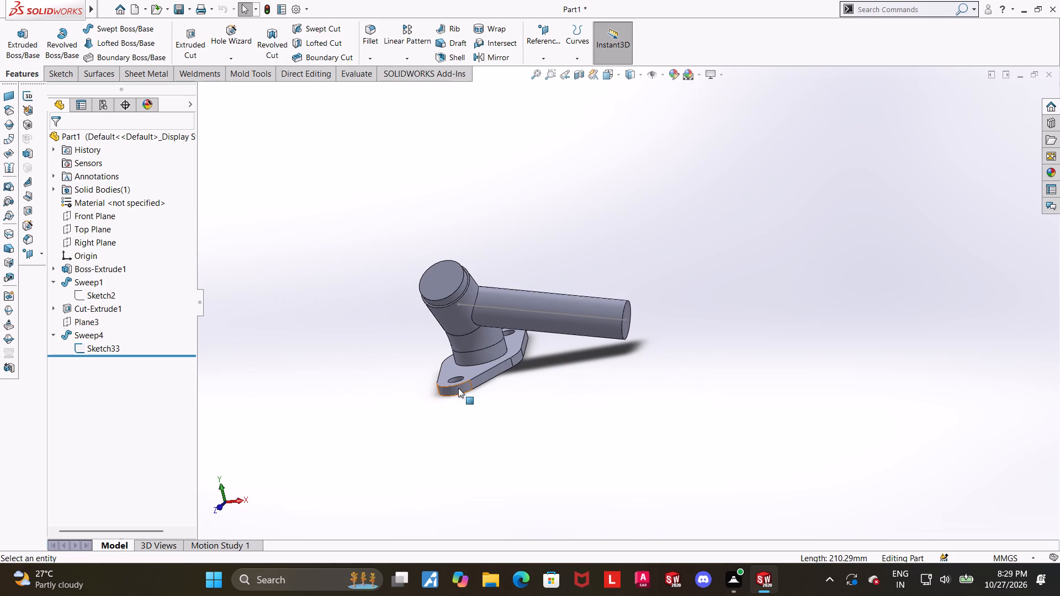
Show Sketch2, the sweep path of the bent pipe.
middle_drag(449, 389, 360, 355)
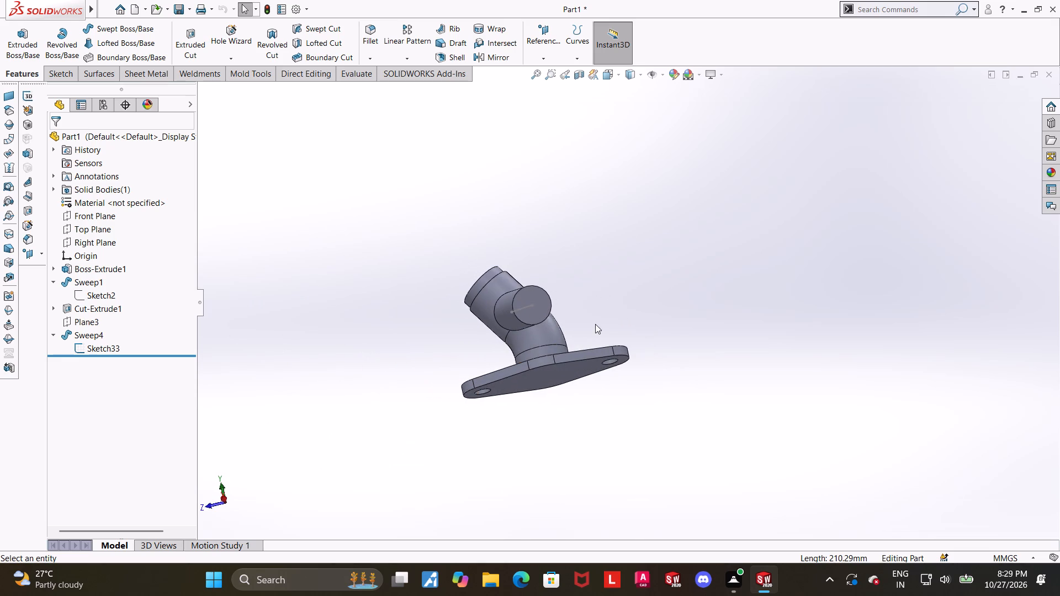
scroll(584, 324, down, 1)
middle_drag(571, 321, 638, 353)
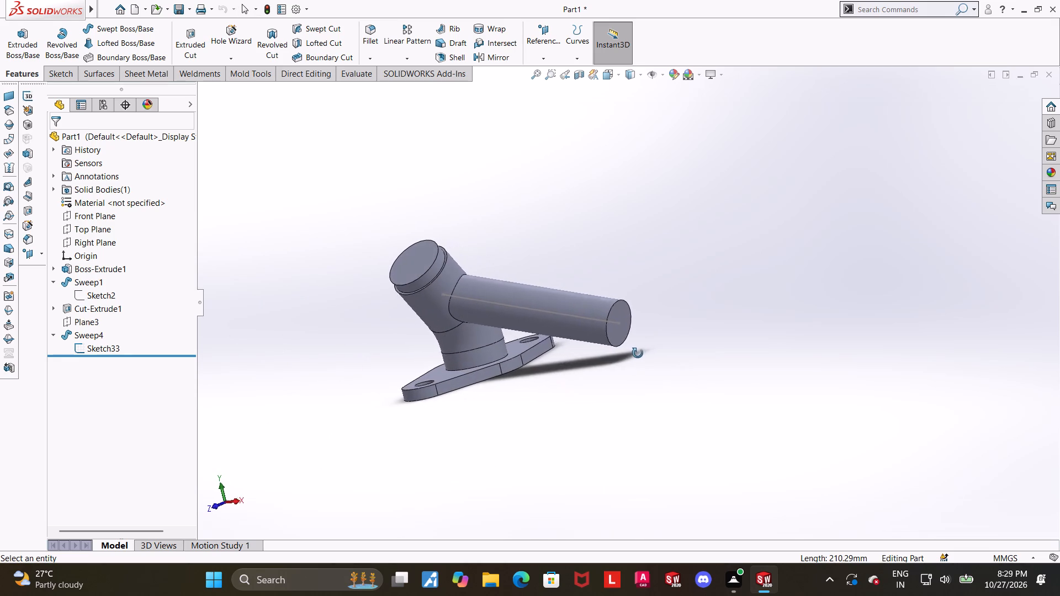
middle_drag(638, 353, 645, 361)
scroll(588, 324, down, 2)
middle_drag(575, 327, 597, 338)
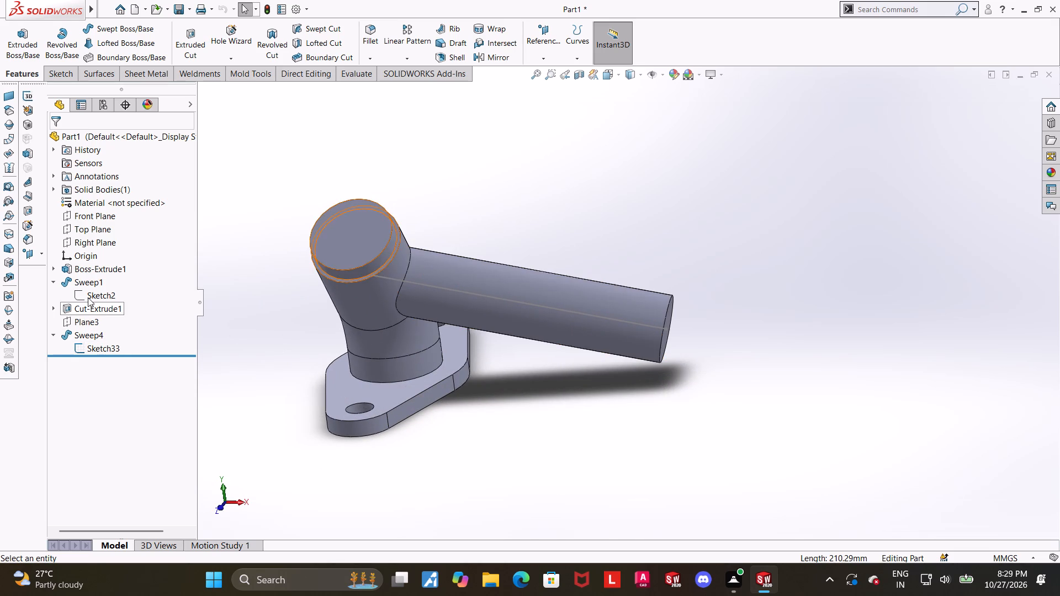
click(88, 296)
click(102, 283)
click(633, 419)
Cut a swept bore through the bent pipe and flange along Sketch2 with a circular profile of 57 mm diameter (65-8).
middle_drag(632, 417, 671, 389)
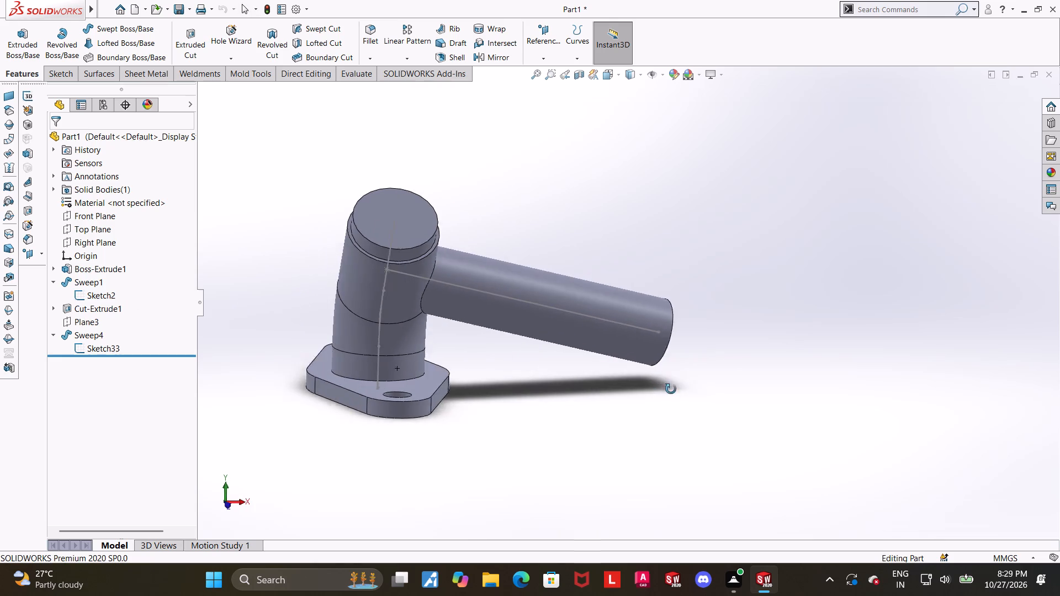
middle_drag(671, 389, 696, 387)
click(87, 298)
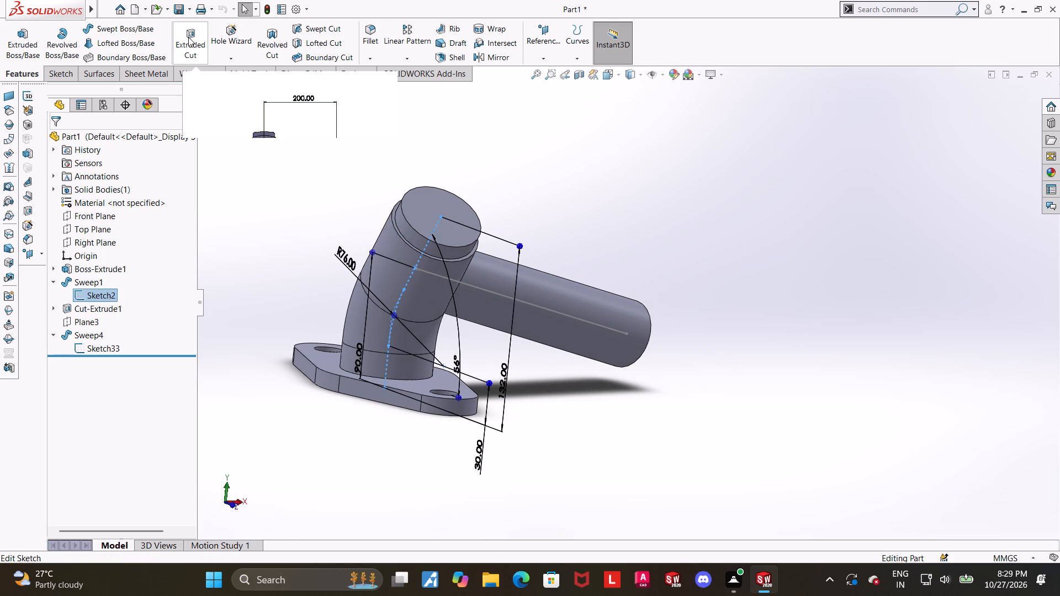
click(325, 29)
scroll(683, 385, up, 1)
middle_click(682, 386)
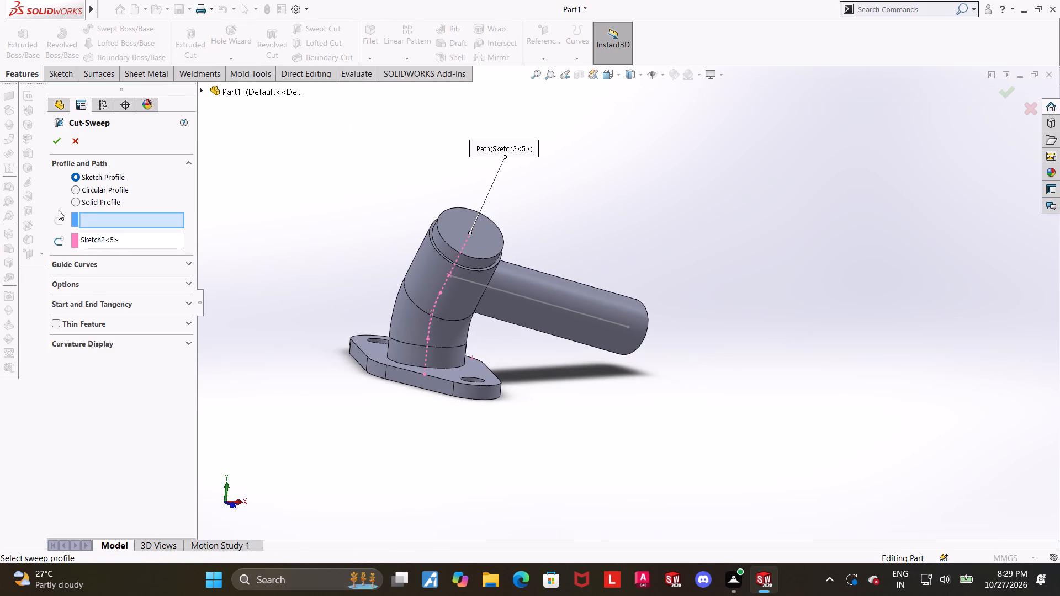
click(76, 194)
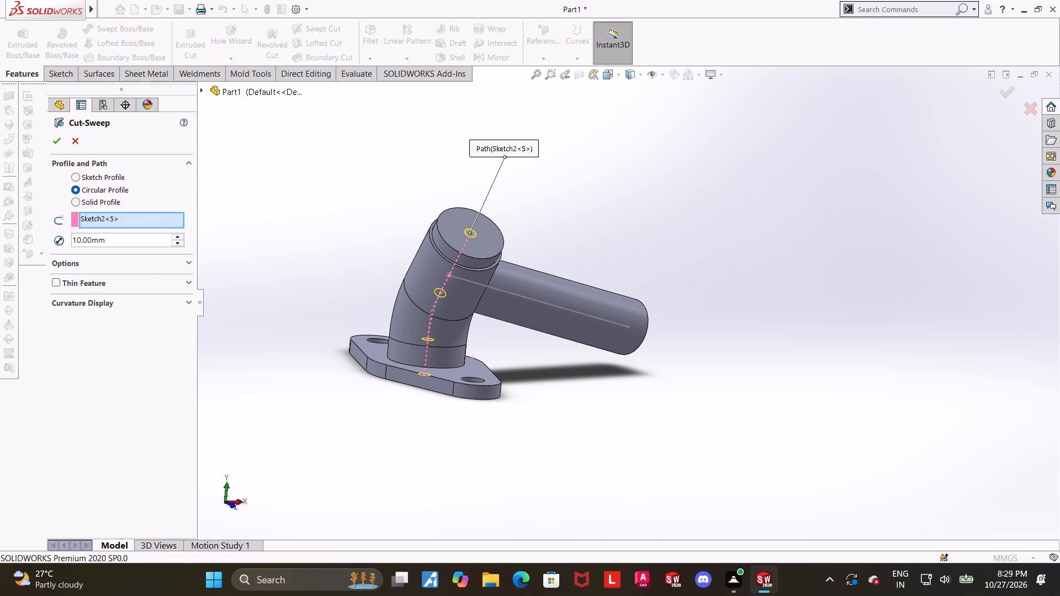
drag(145, 243, 0, 228)
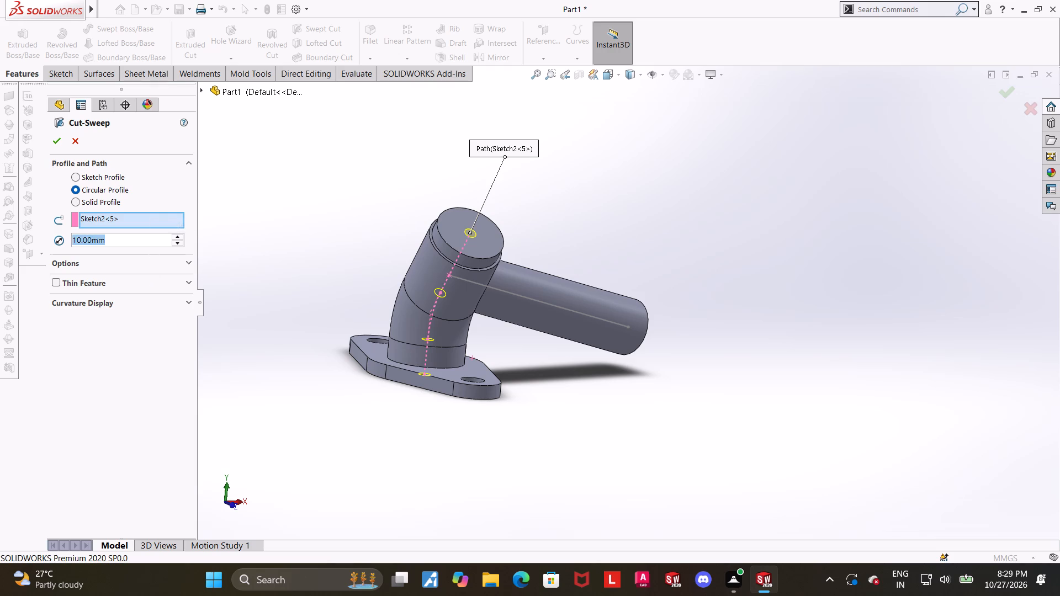
drag(0, 228, 0, 227)
text(65-8)
key(Return)
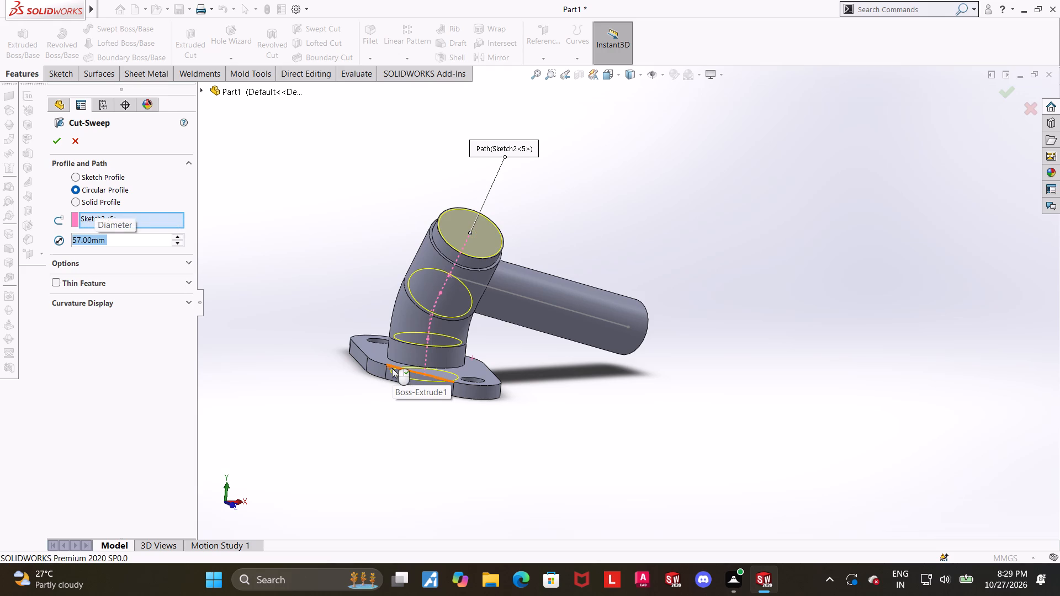
click(59, 135)
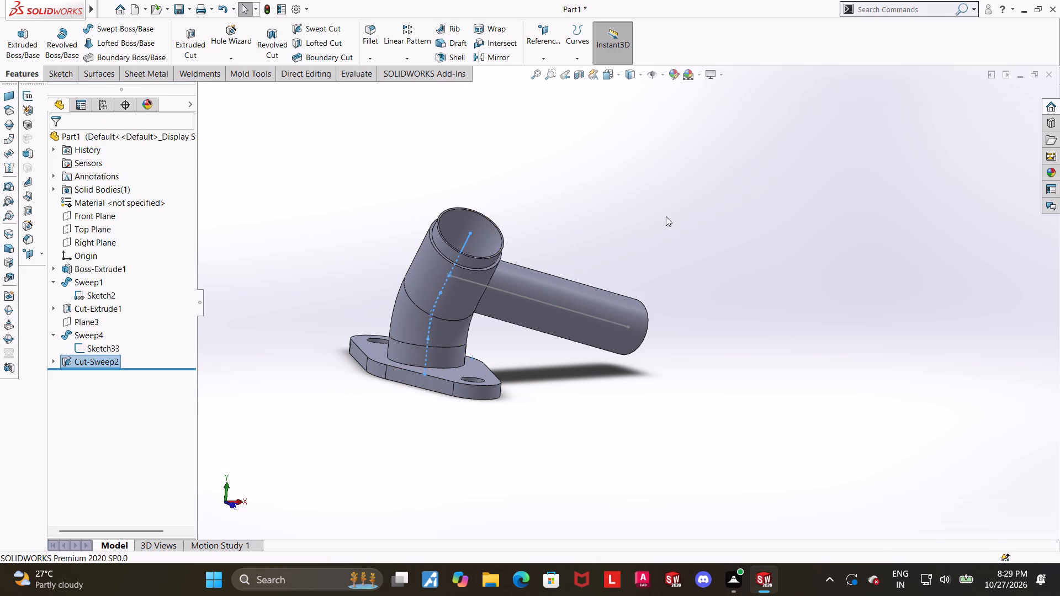
click(666, 215)
Cut a swept bore through the branch pipe along Sketch33 with a circular profile of 40 mm diameter (48-8).
middle_drag(647, 233, 617, 261)
scroll(428, 192, down, 3)
middle_drag(504, 308, 493, 339)
scroll(505, 350, down, 3)
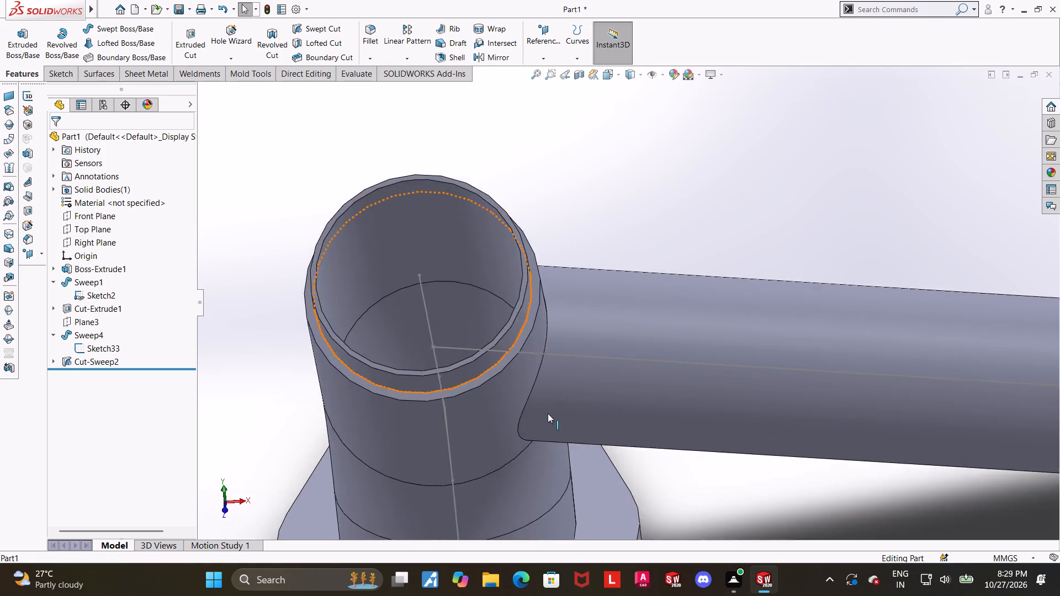
scroll(548, 413, up, 4)
middle_drag(579, 427, 475, 354)
click(646, 326)
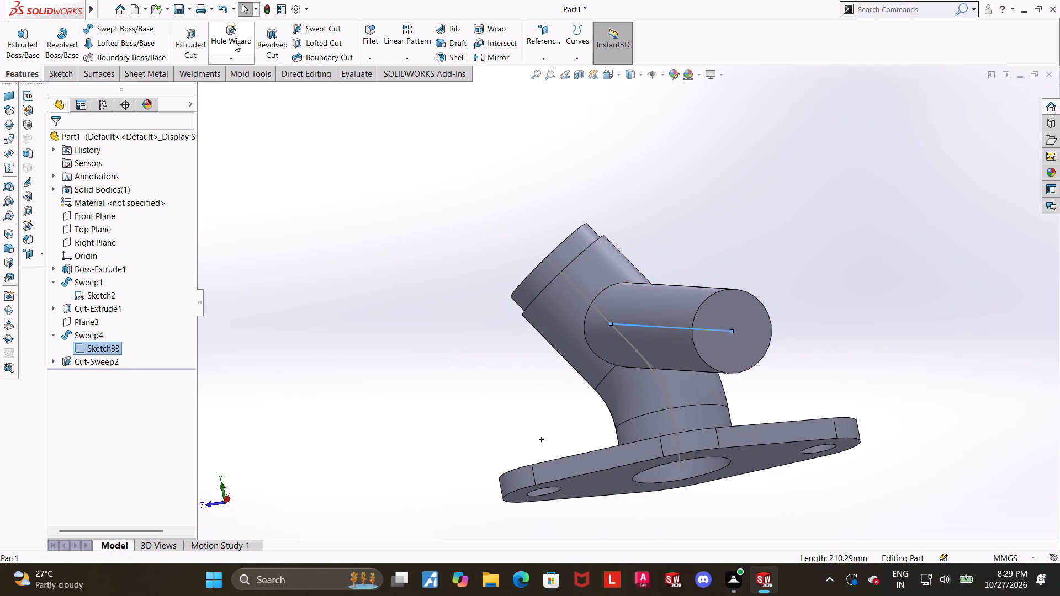
click(328, 31)
middle_drag(370, 154, 383, 185)
click(78, 190)
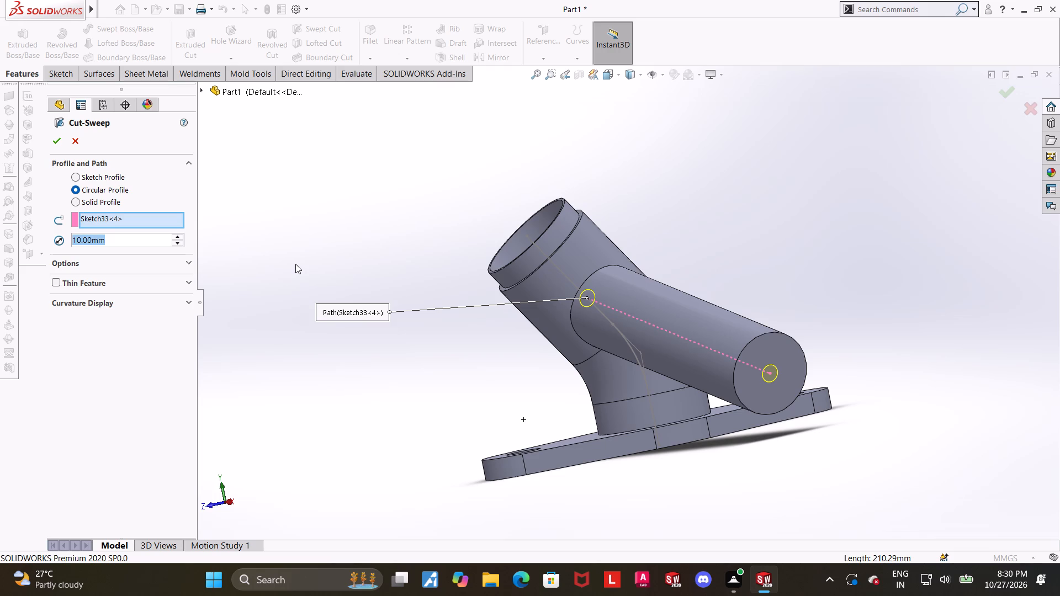
text(48)
text(-8)
key(Return)
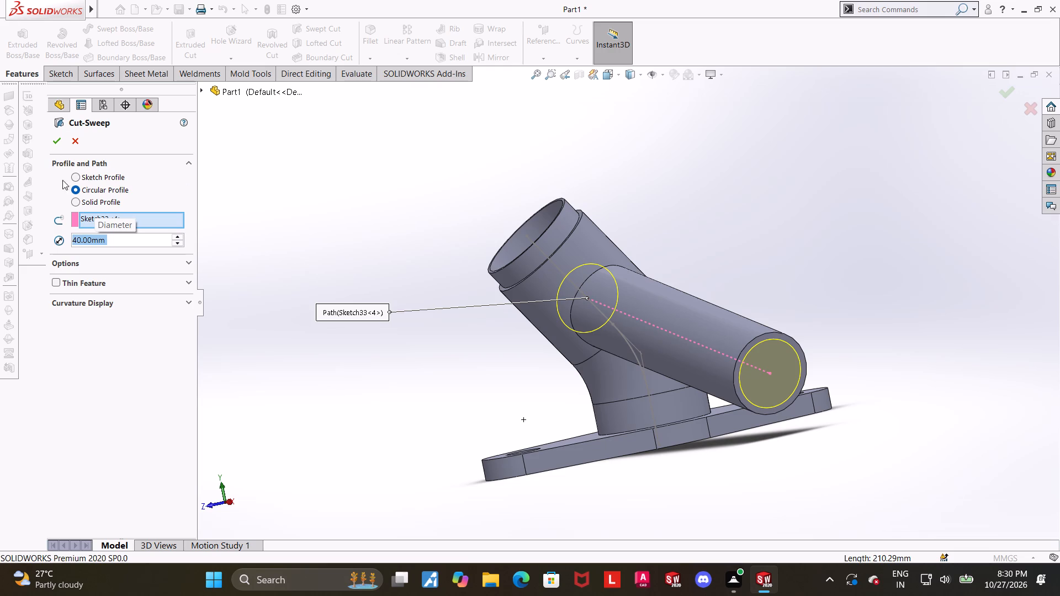
click(59, 145)
click(321, 182)
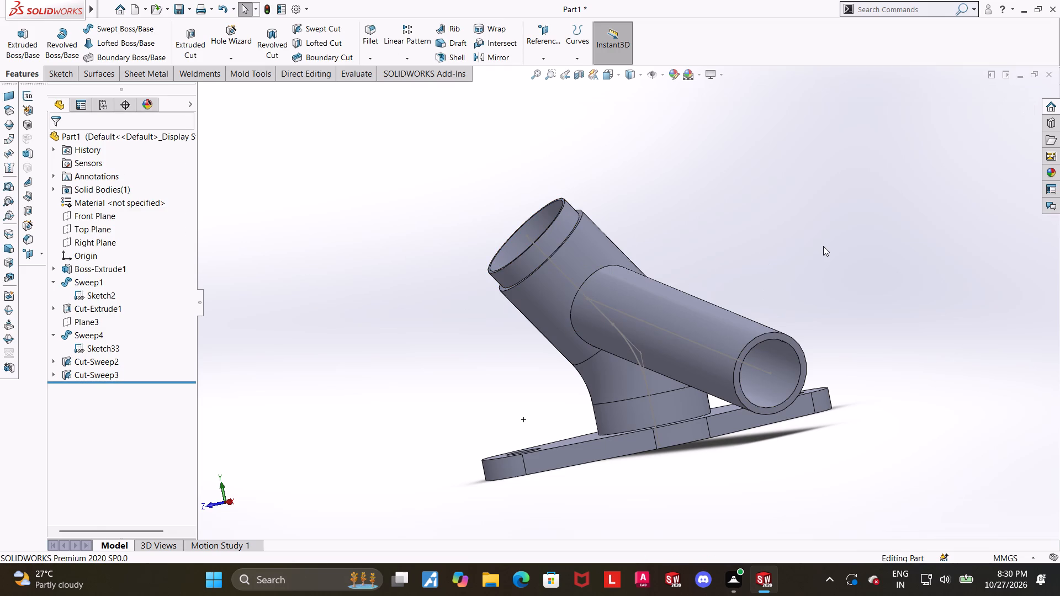
click(921, 340)
Hide Sketch2, the sweep path of the bent pipe.
click(88, 296)
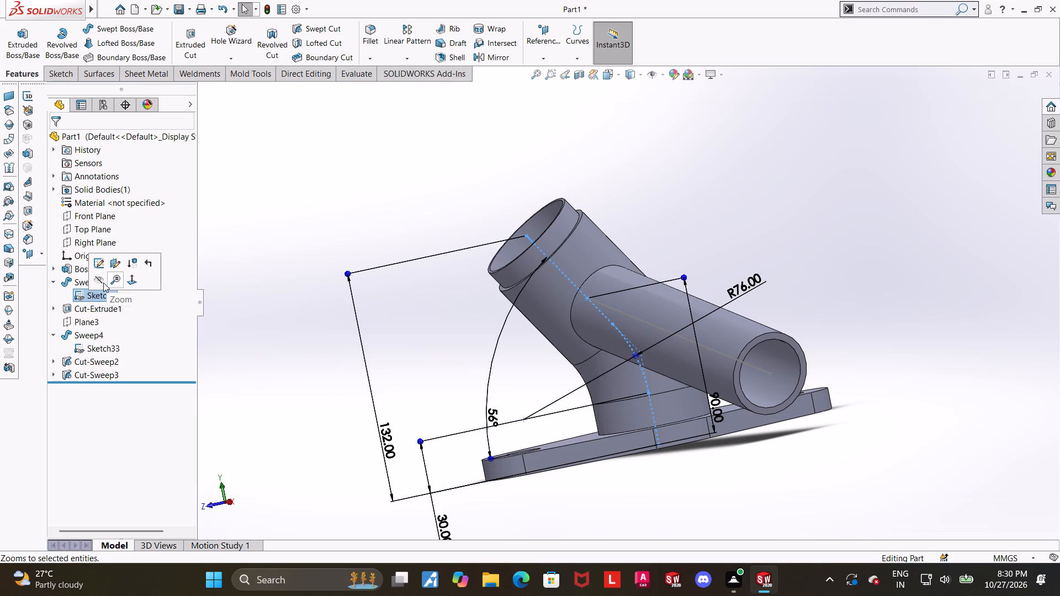
click(103, 282)
click(346, 292)
Examine the hollowed bent pipe and branch pipe from several sides, including the front view.
middle_drag(353, 307, 441, 297)
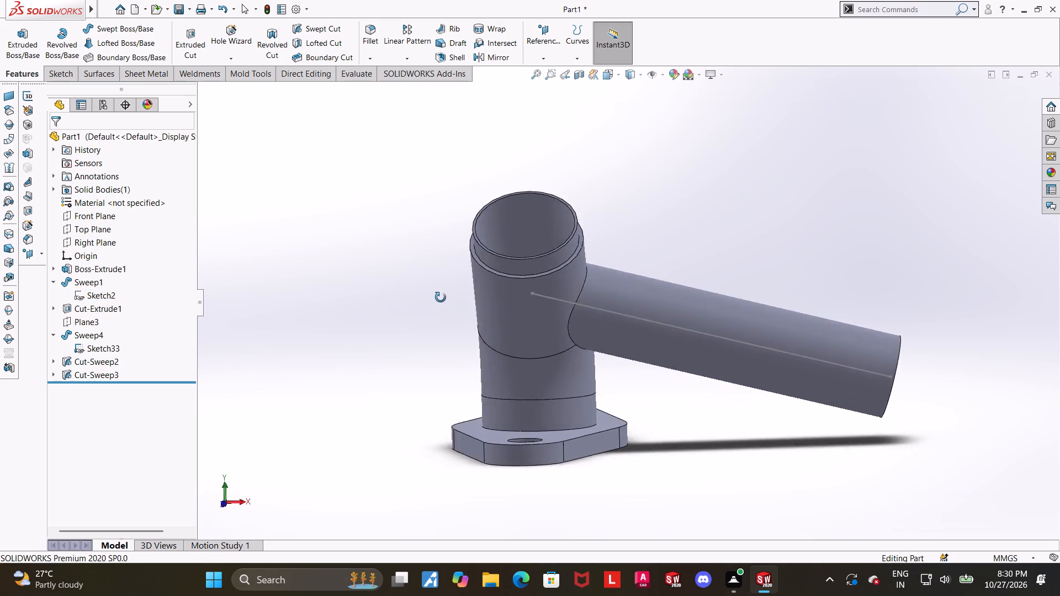
middle_drag(441, 297, 397, 345)
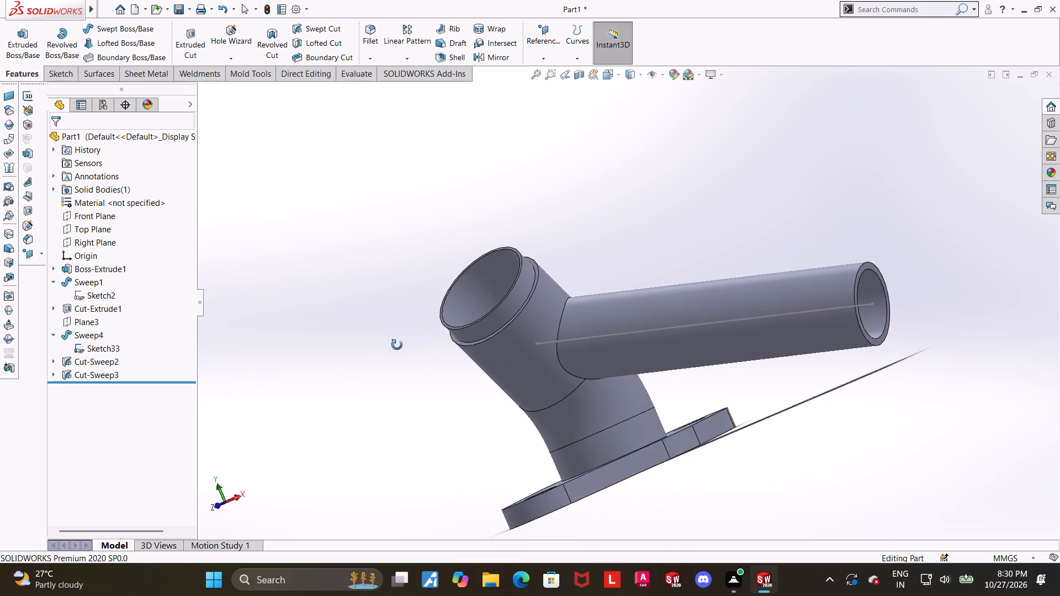
middle_drag(397, 345, 478, 343)
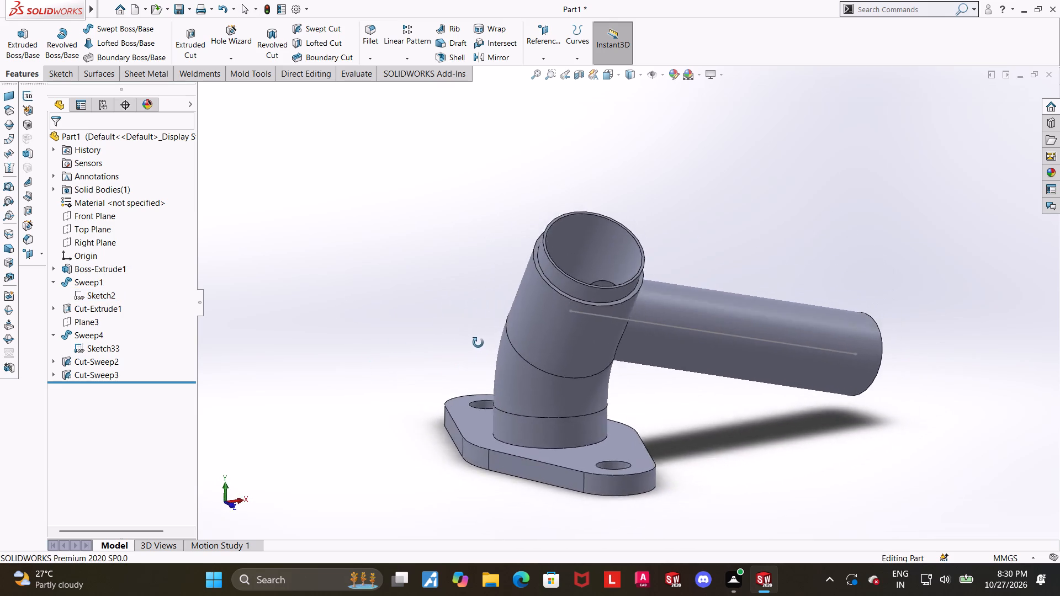
middle_drag(478, 343, 336, 334)
scroll(551, 377, up, 4)
scroll(686, 403, down, 3)
middle_drag(693, 382, 728, 368)
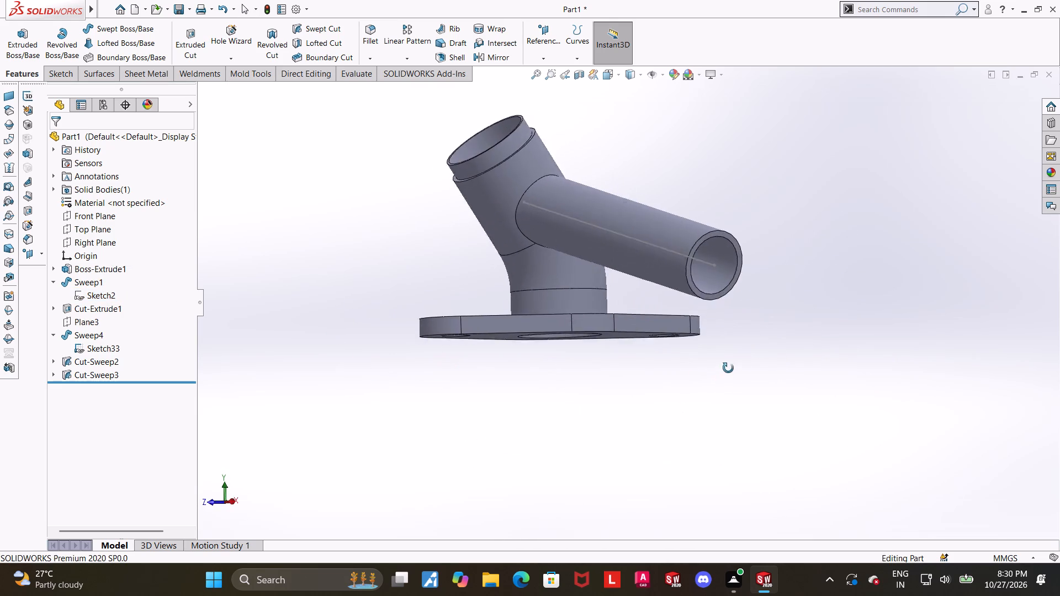
middle_drag(728, 368, 809, 361)
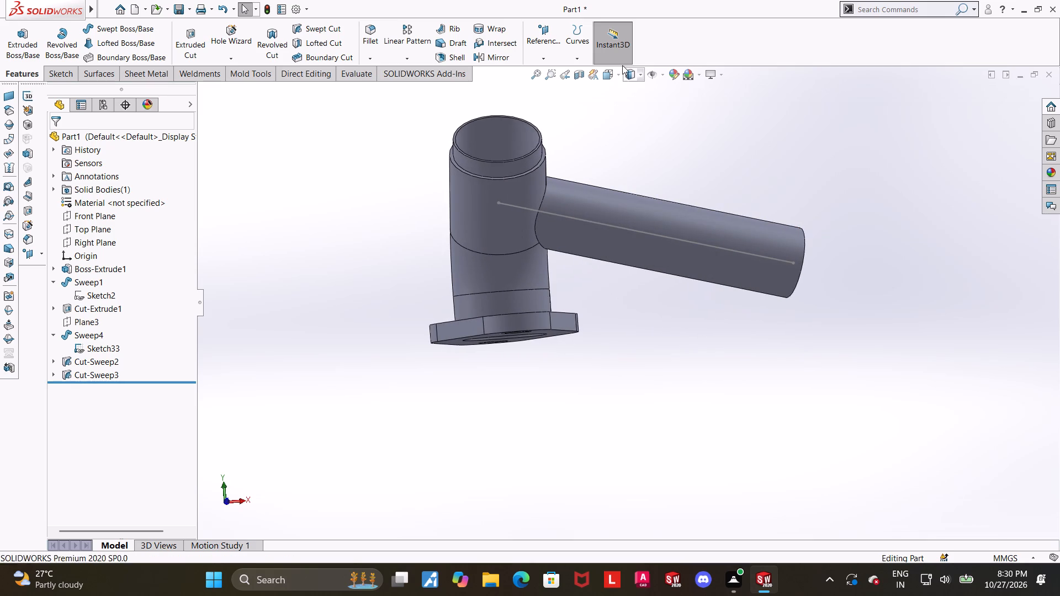
click(609, 72)
click(542, 317)
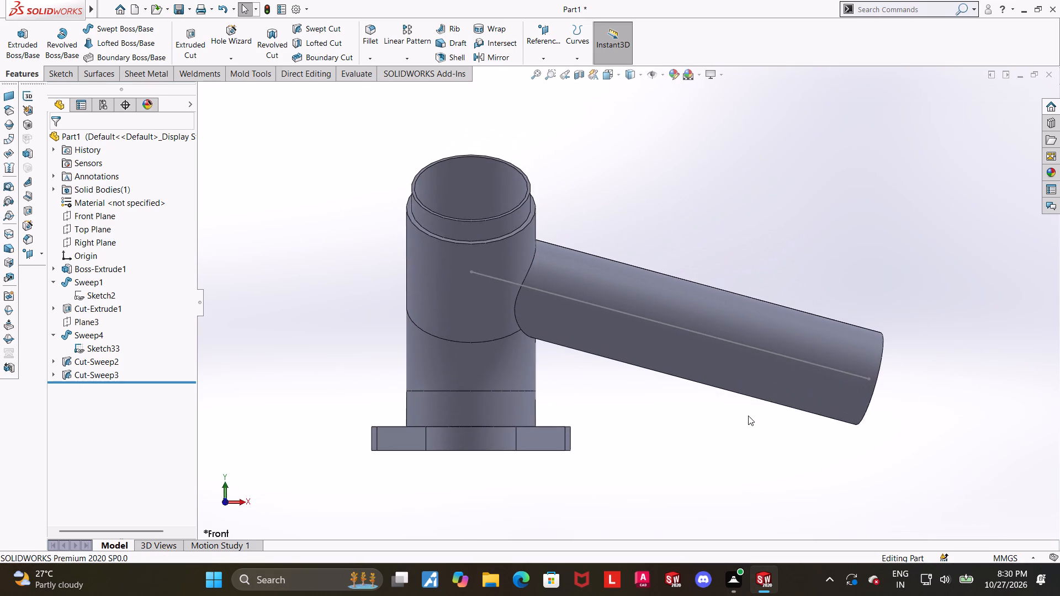
scroll(748, 416, up, 3)
scroll(918, 384, down, 3)
middle_drag(677, 347, 577, 352)
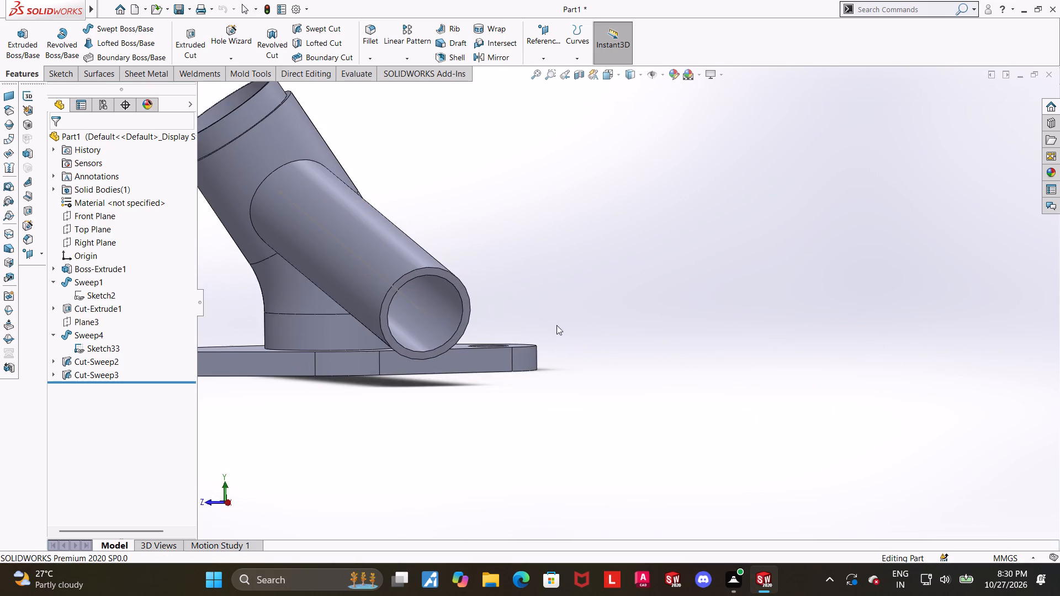
scroll(283, 289, up, 2)
scroll(462, 319, down, 2)
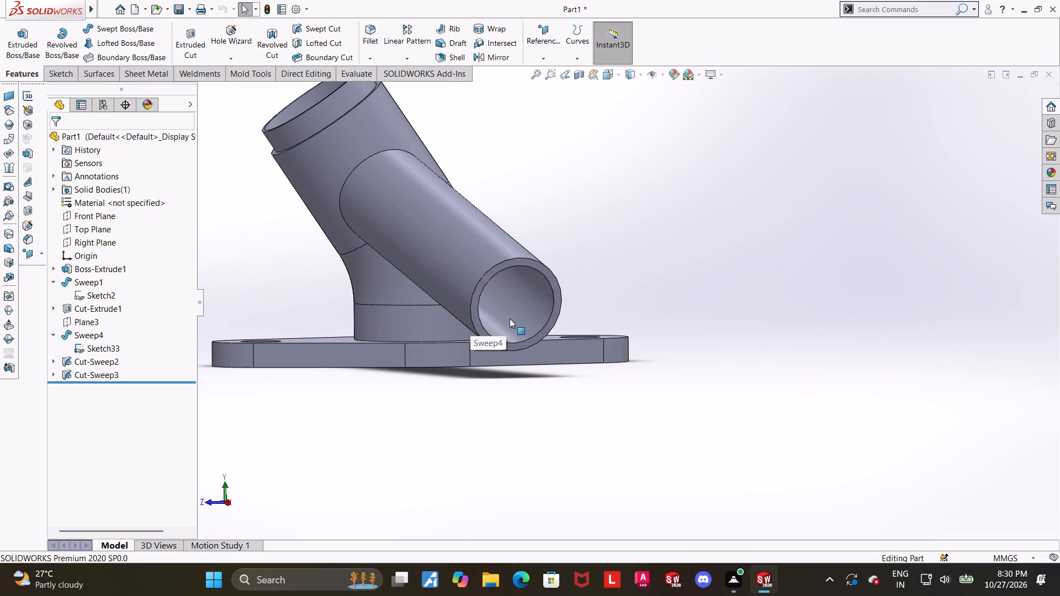
middle_drag(596, 308, 608, 347)
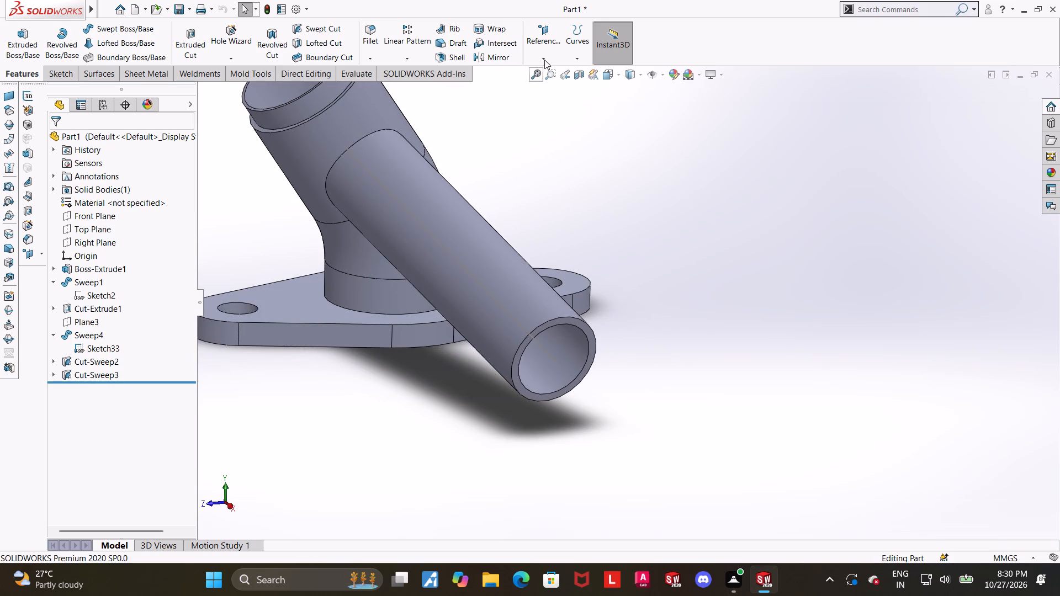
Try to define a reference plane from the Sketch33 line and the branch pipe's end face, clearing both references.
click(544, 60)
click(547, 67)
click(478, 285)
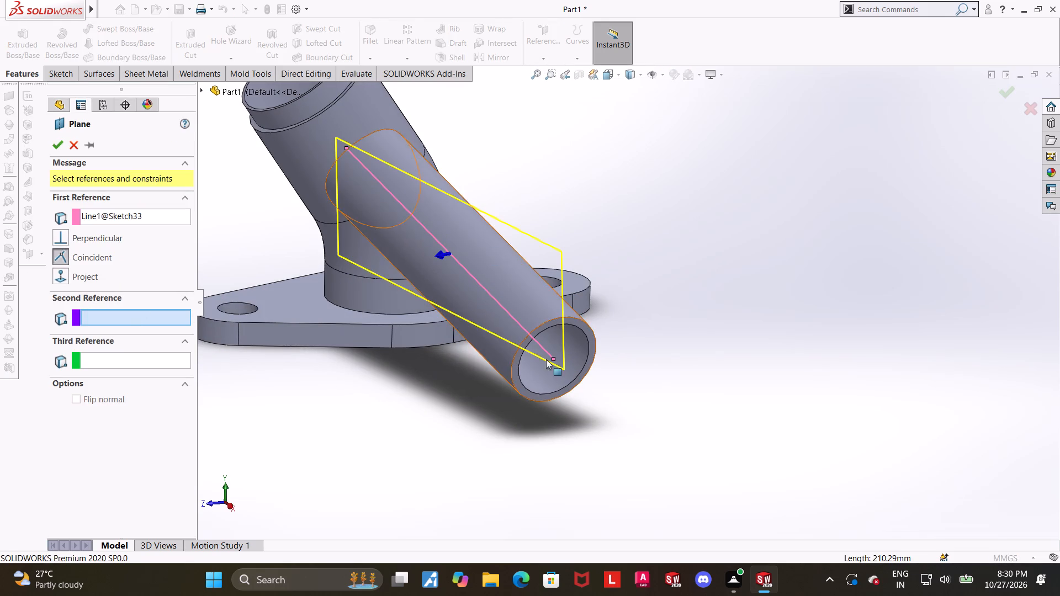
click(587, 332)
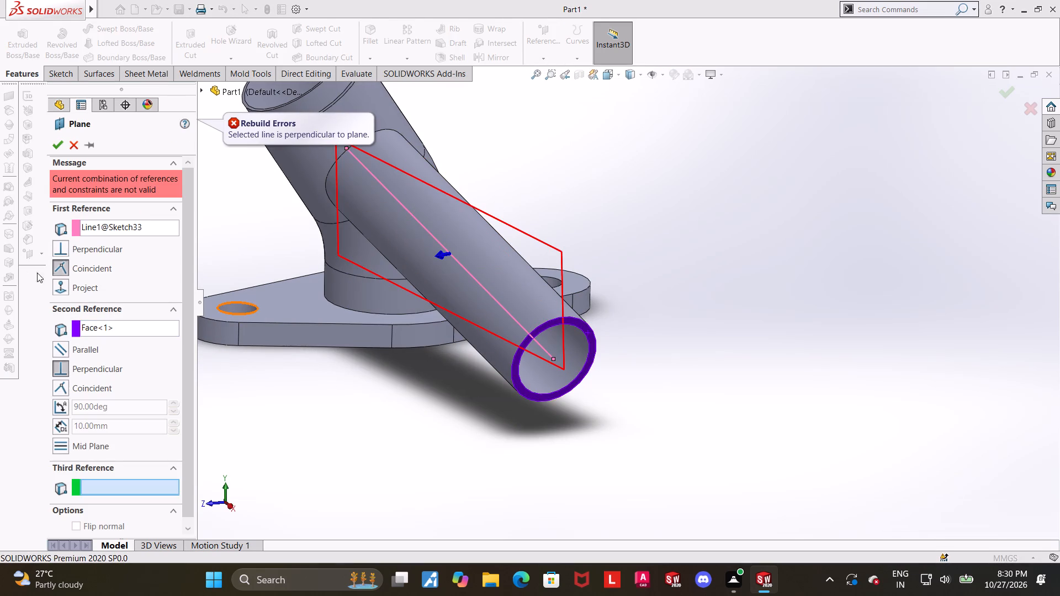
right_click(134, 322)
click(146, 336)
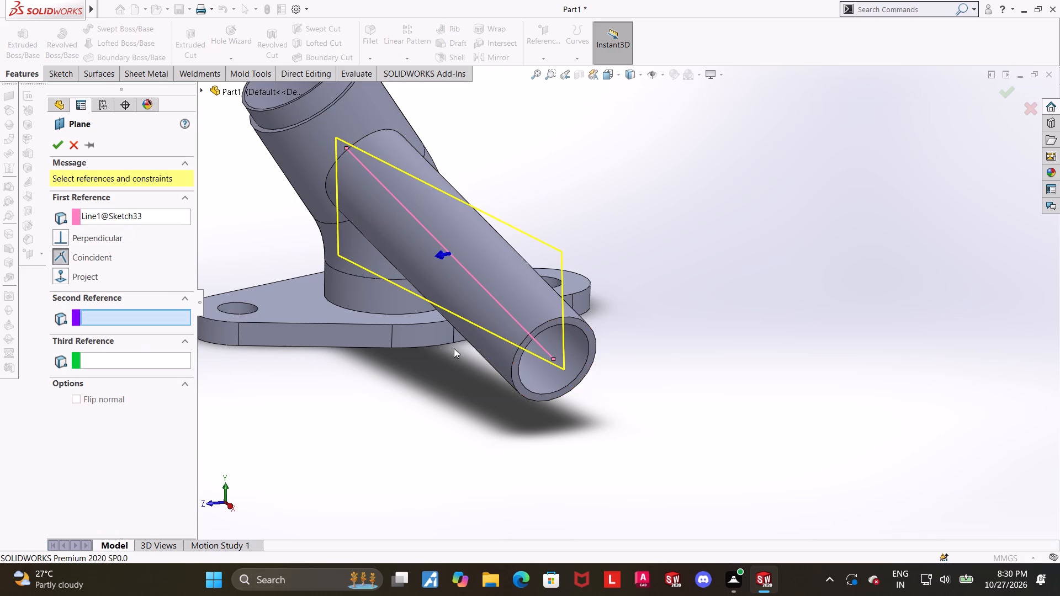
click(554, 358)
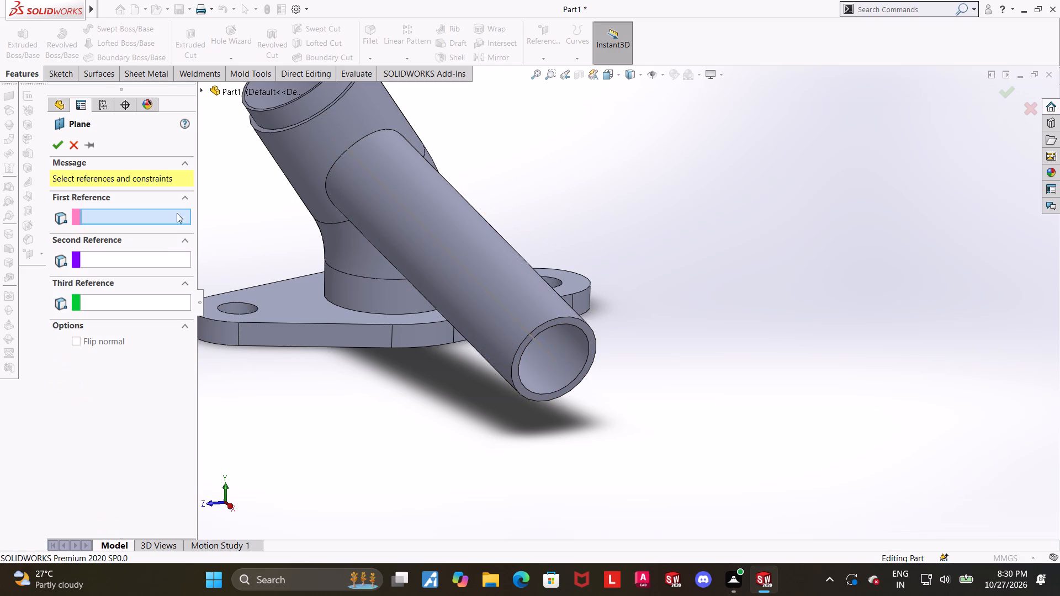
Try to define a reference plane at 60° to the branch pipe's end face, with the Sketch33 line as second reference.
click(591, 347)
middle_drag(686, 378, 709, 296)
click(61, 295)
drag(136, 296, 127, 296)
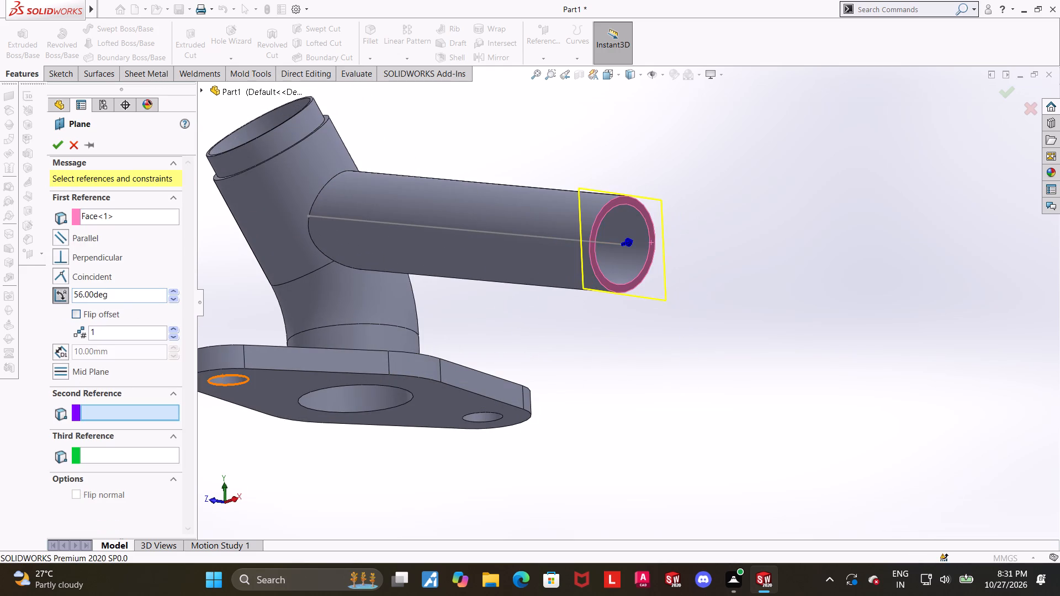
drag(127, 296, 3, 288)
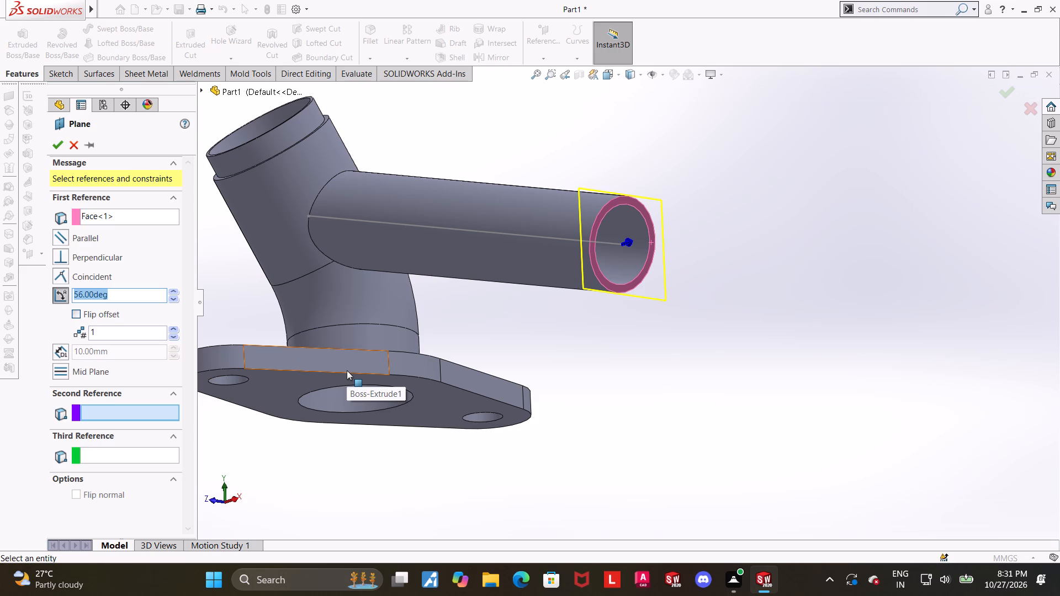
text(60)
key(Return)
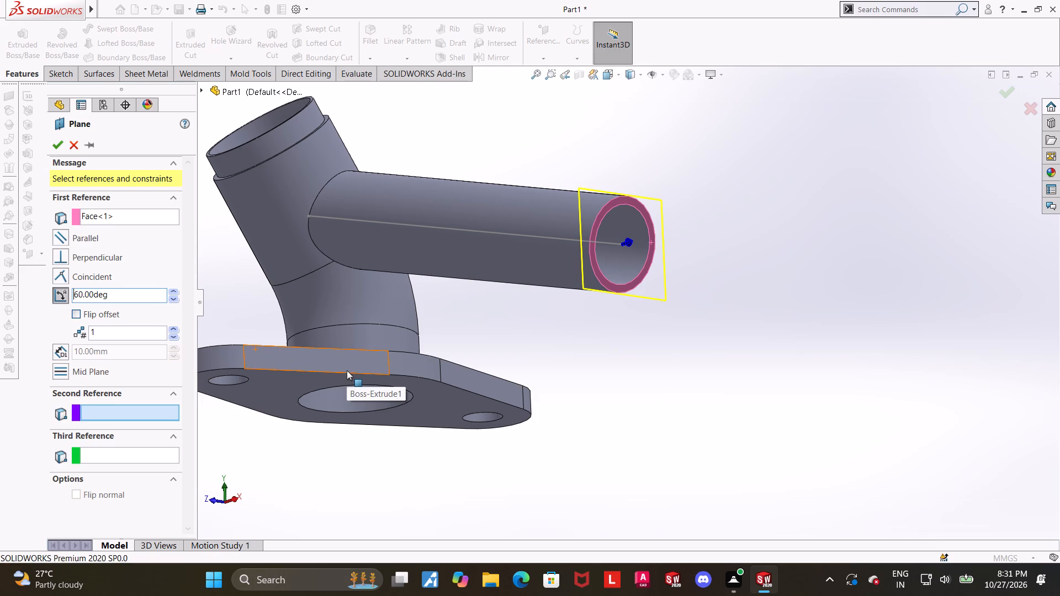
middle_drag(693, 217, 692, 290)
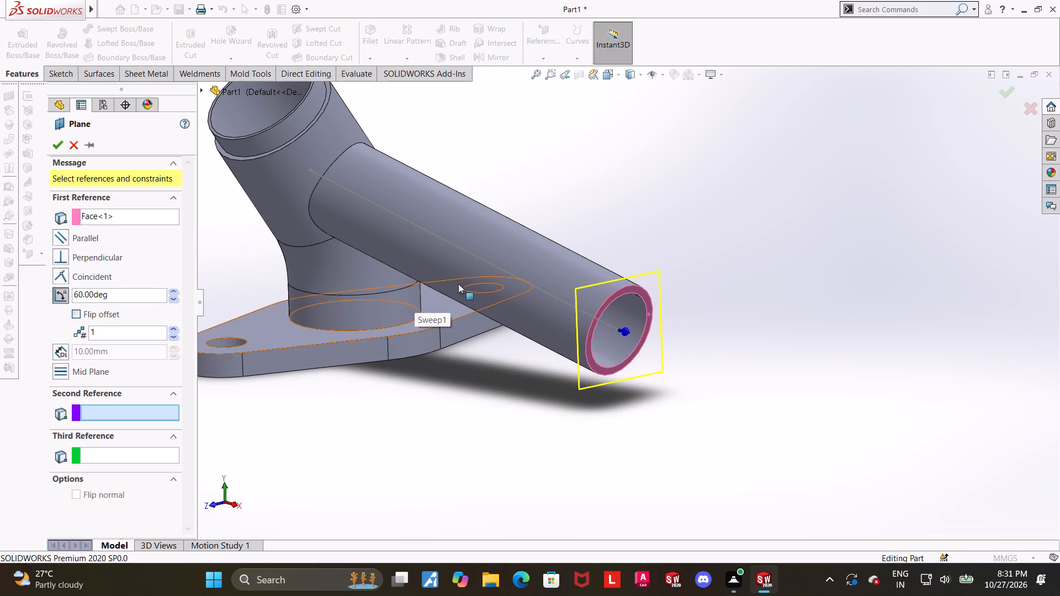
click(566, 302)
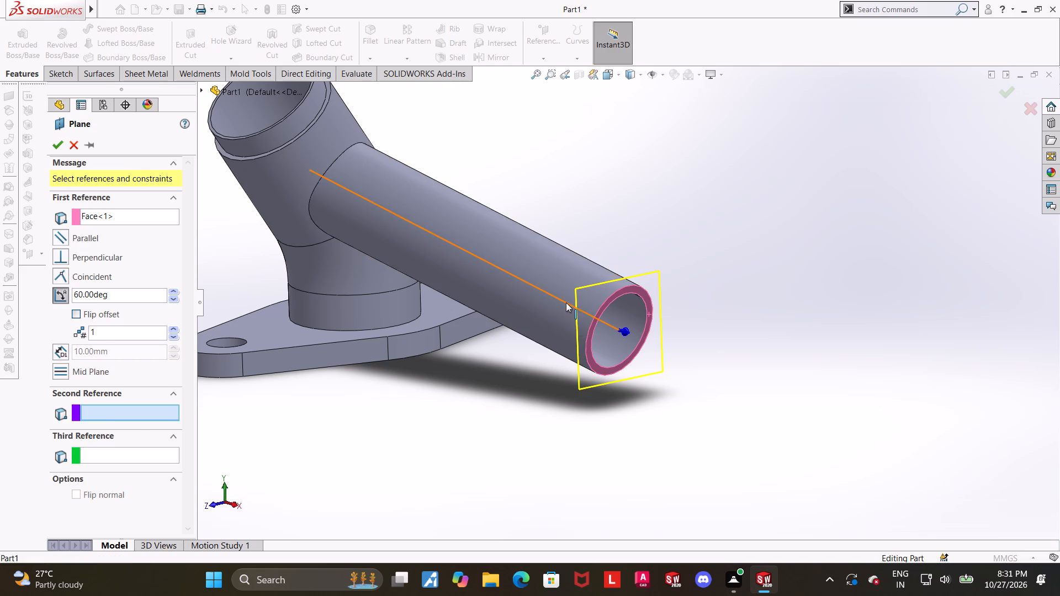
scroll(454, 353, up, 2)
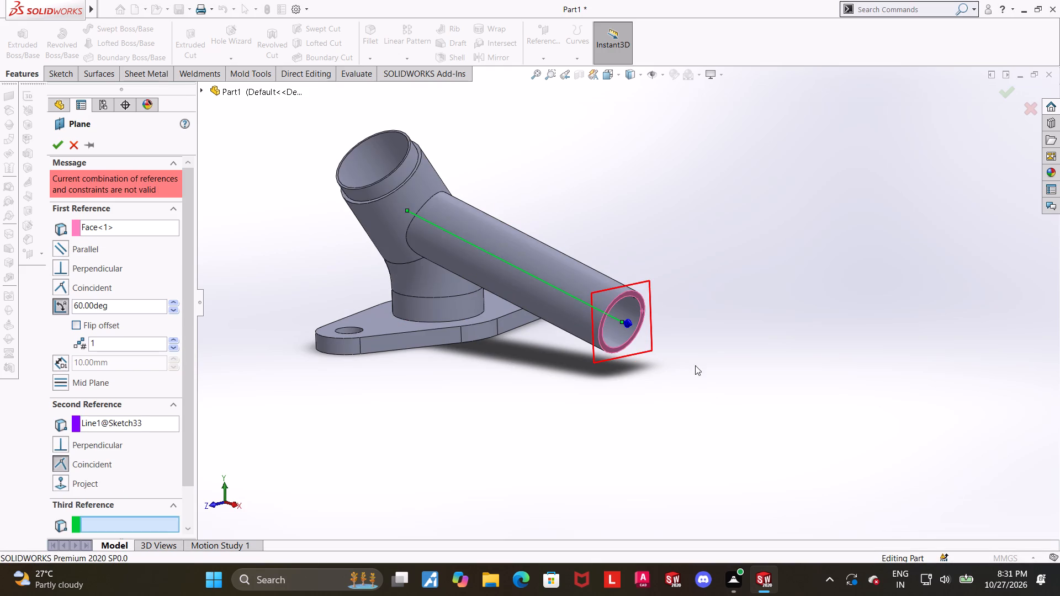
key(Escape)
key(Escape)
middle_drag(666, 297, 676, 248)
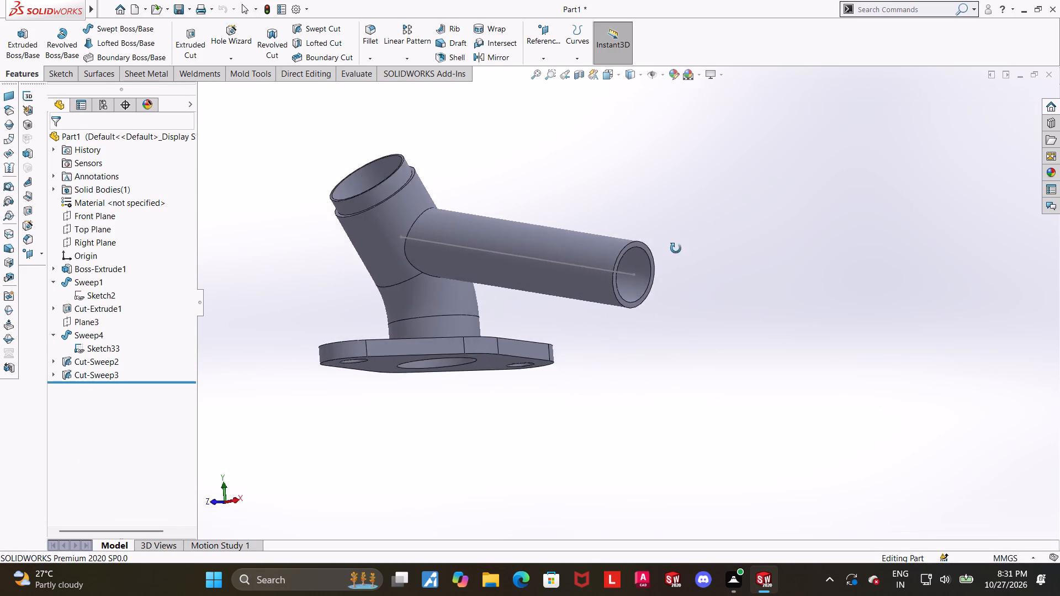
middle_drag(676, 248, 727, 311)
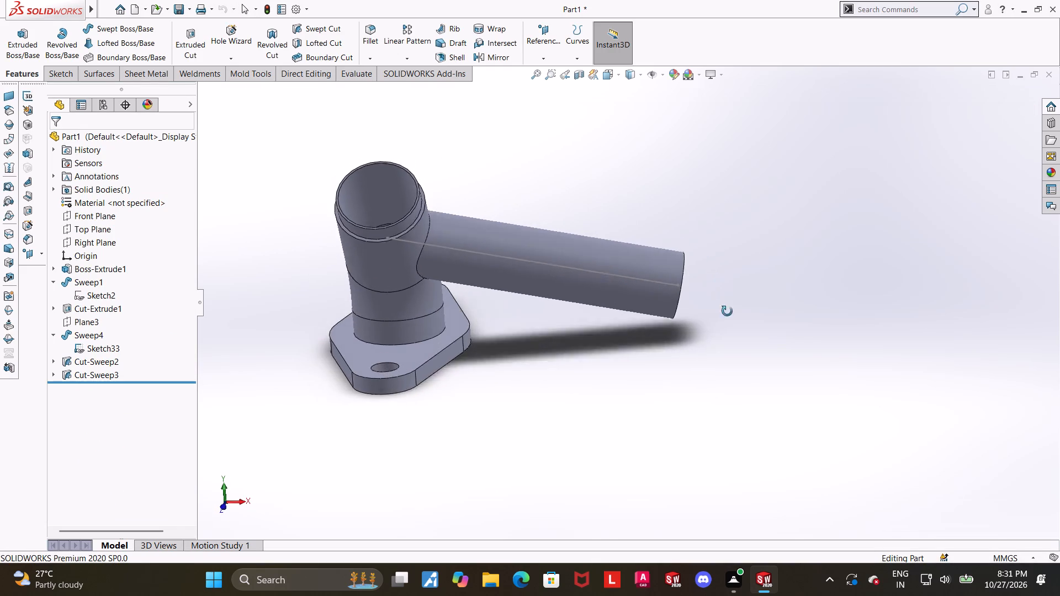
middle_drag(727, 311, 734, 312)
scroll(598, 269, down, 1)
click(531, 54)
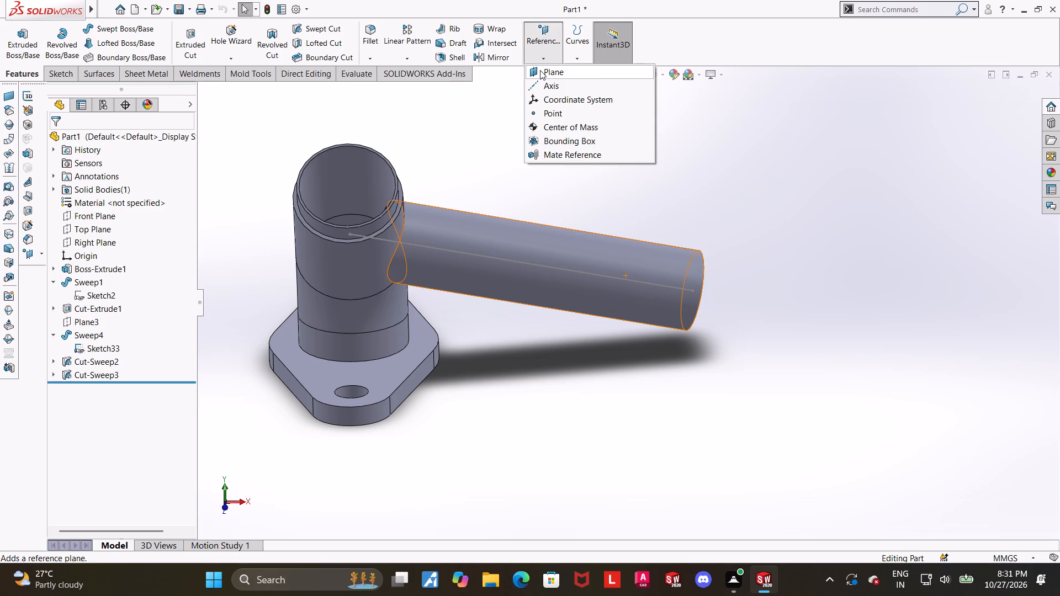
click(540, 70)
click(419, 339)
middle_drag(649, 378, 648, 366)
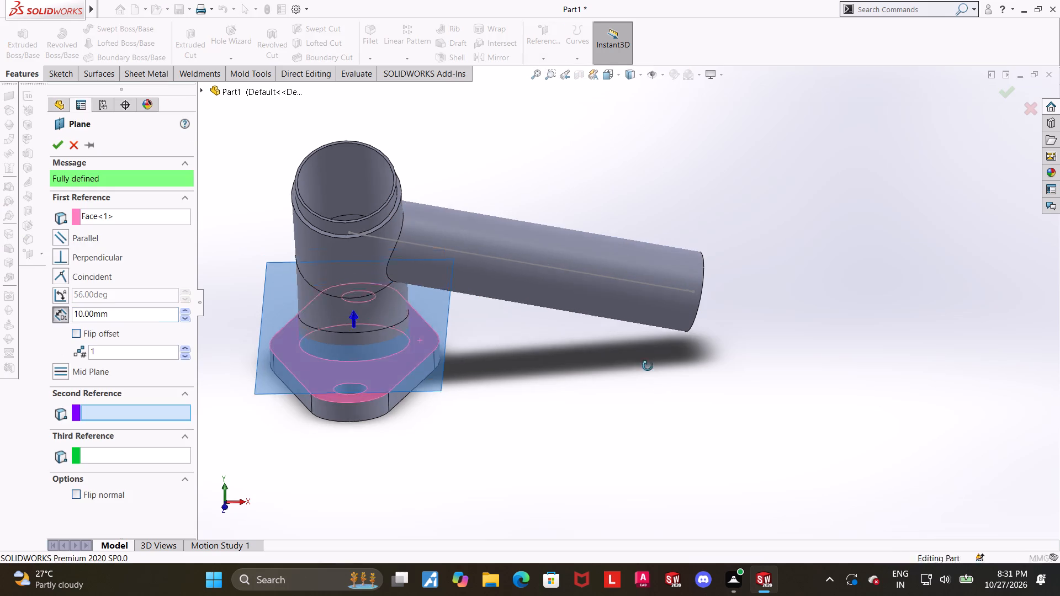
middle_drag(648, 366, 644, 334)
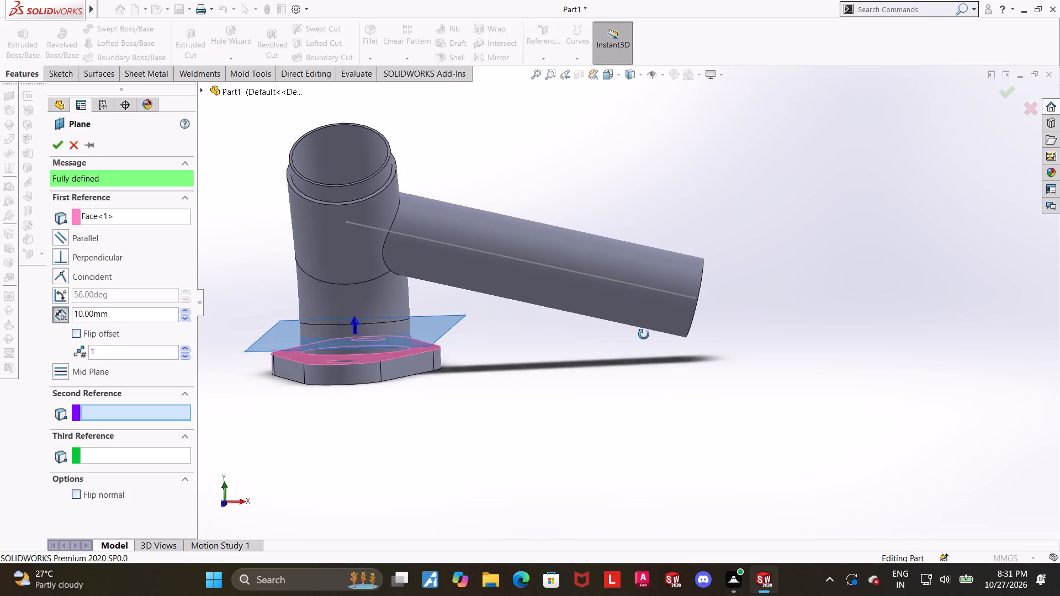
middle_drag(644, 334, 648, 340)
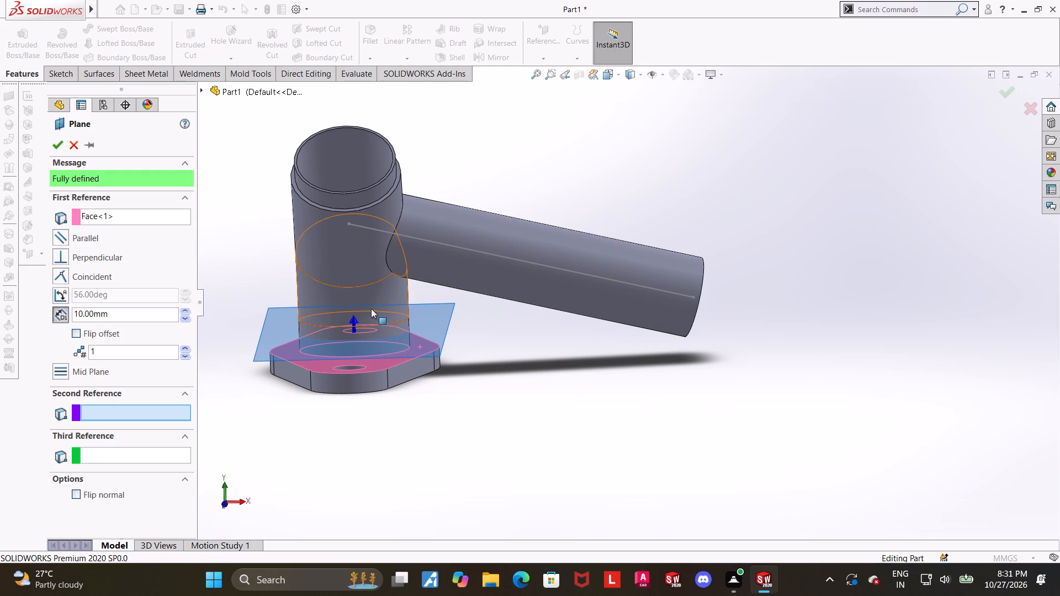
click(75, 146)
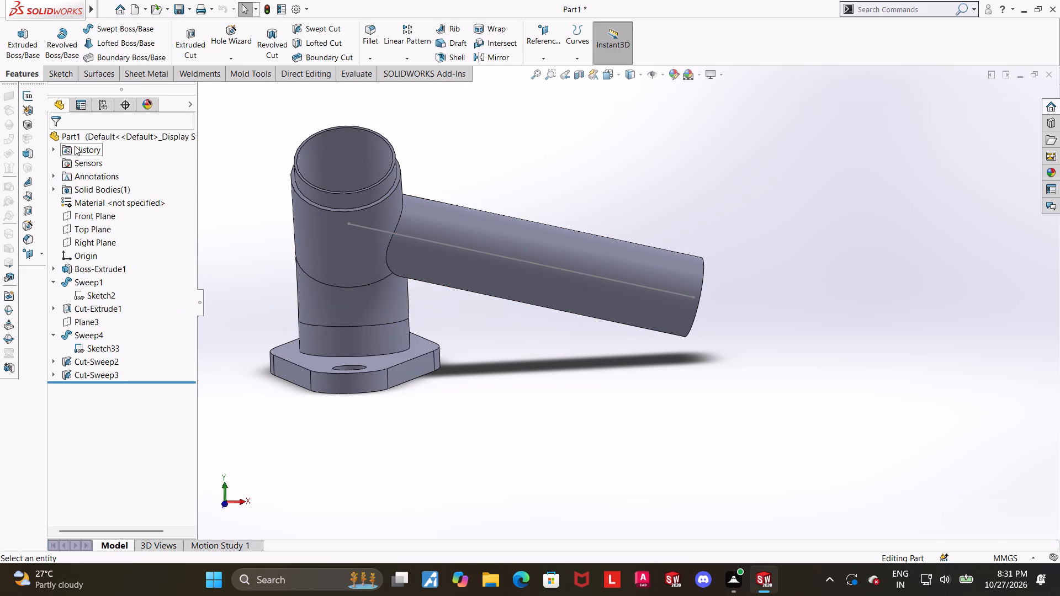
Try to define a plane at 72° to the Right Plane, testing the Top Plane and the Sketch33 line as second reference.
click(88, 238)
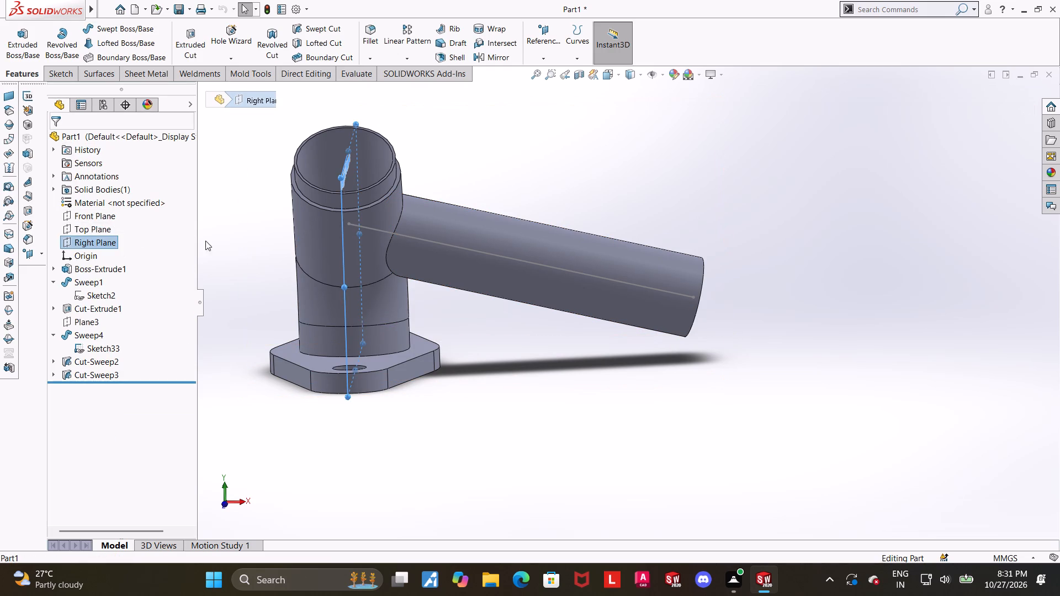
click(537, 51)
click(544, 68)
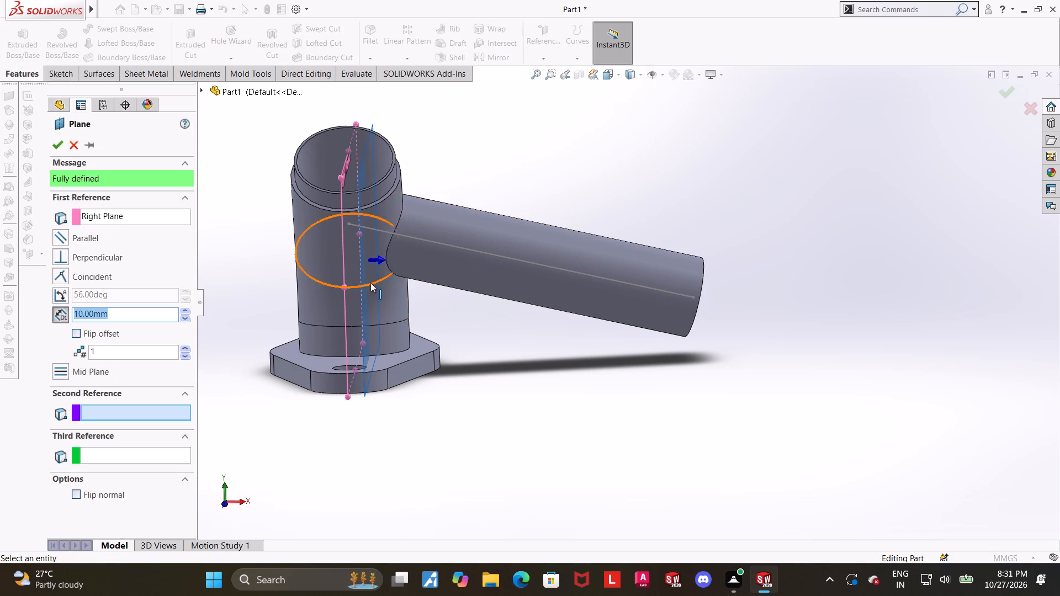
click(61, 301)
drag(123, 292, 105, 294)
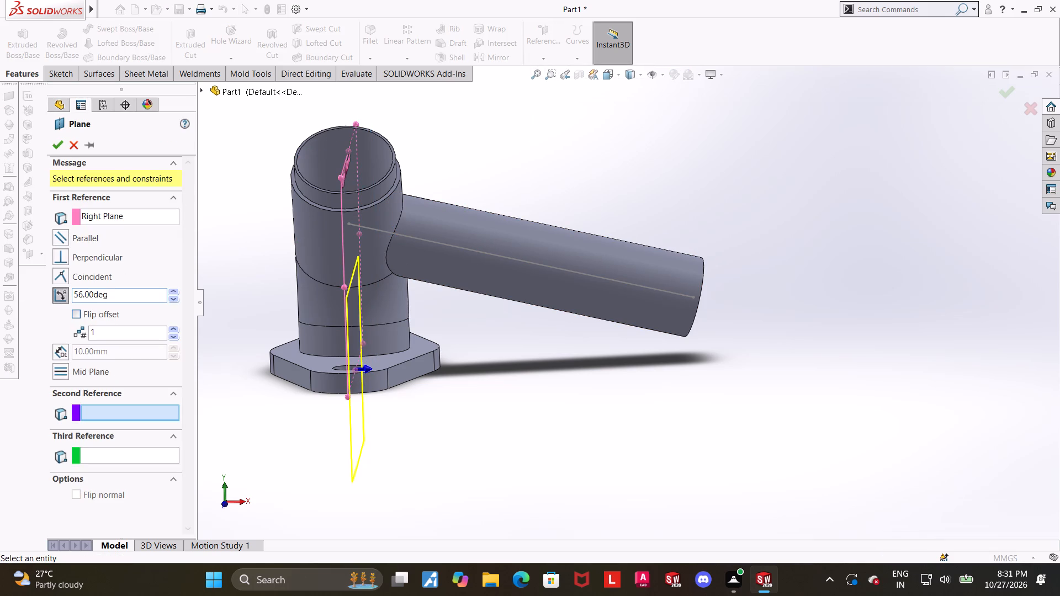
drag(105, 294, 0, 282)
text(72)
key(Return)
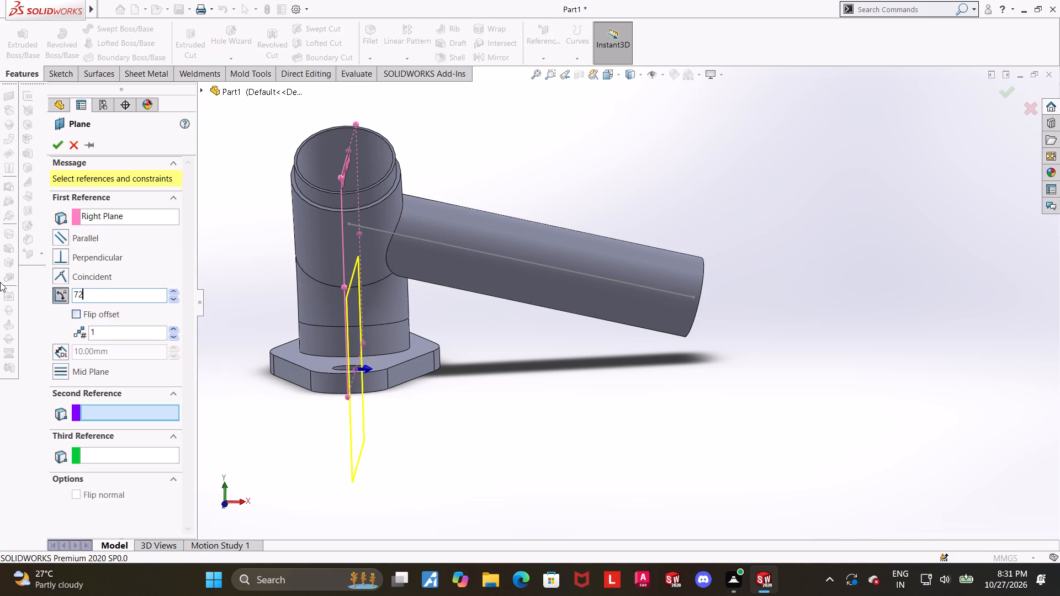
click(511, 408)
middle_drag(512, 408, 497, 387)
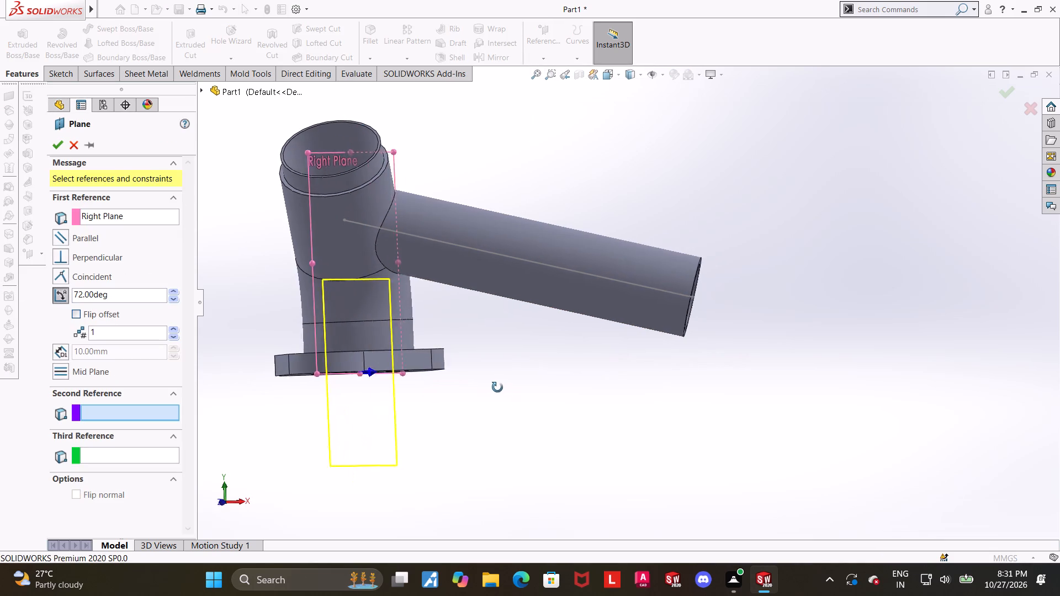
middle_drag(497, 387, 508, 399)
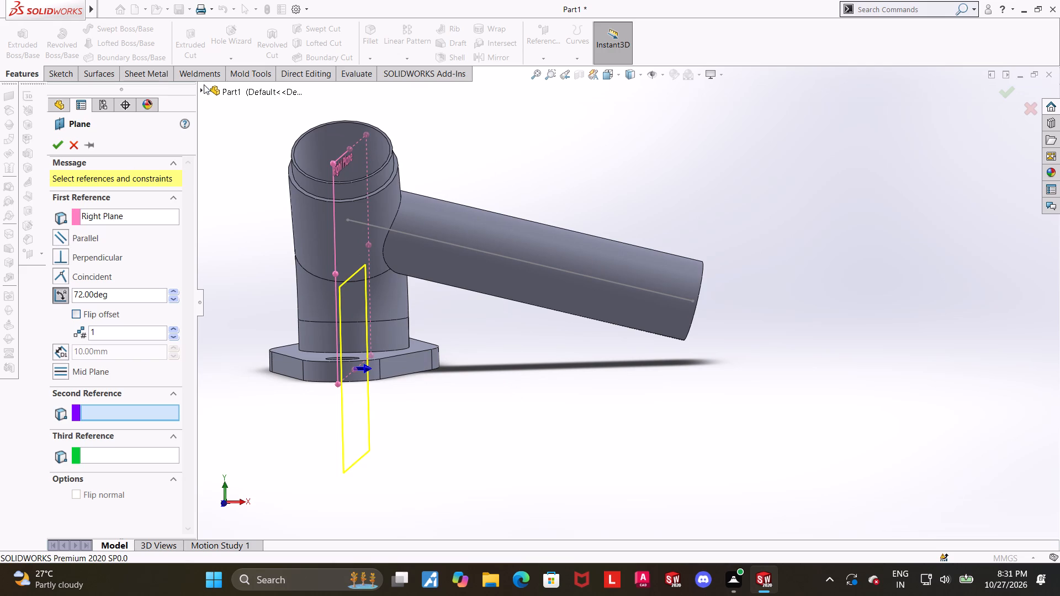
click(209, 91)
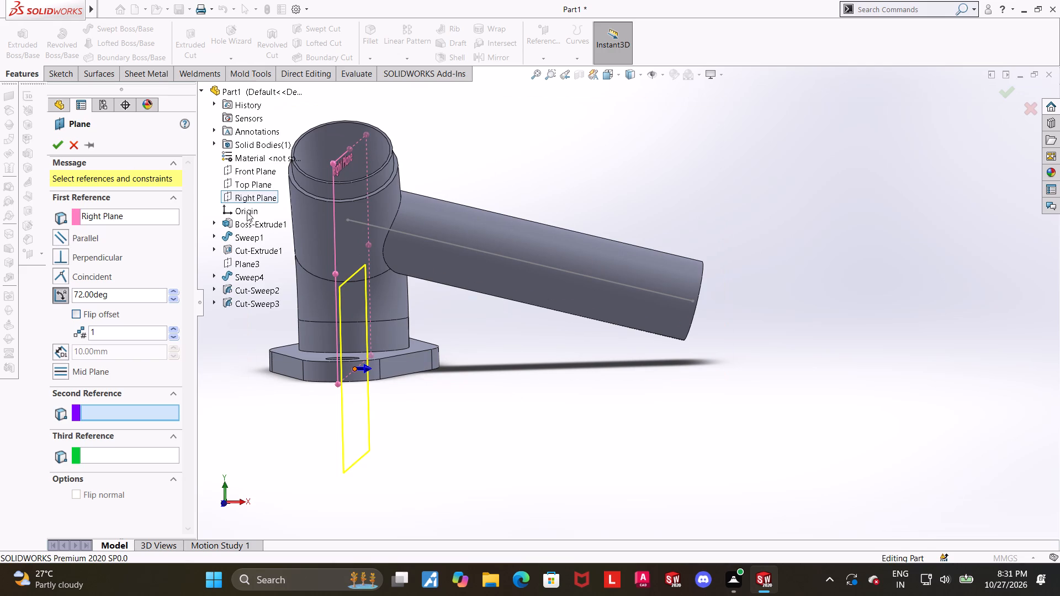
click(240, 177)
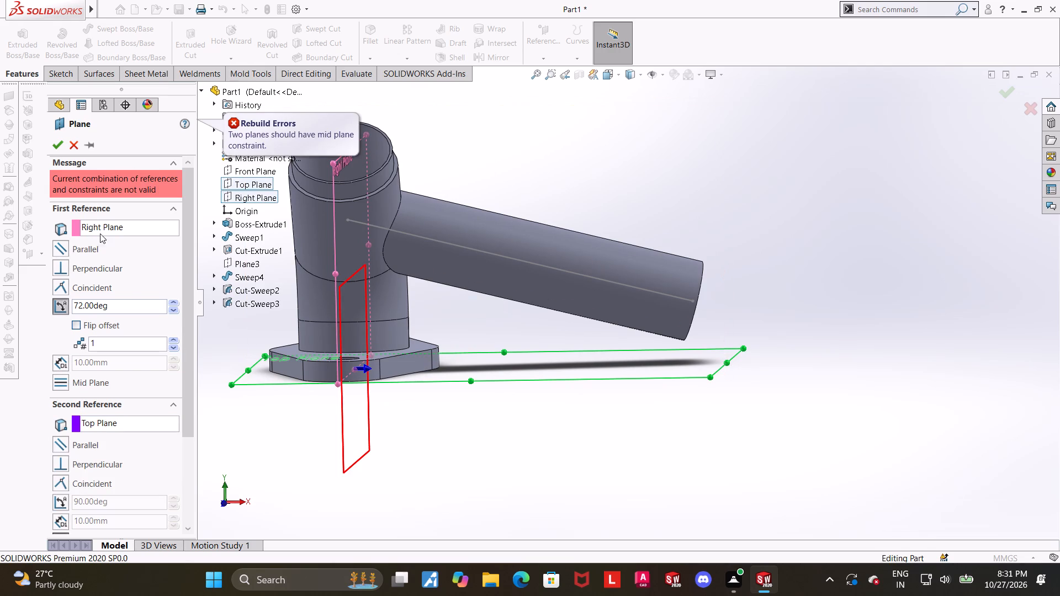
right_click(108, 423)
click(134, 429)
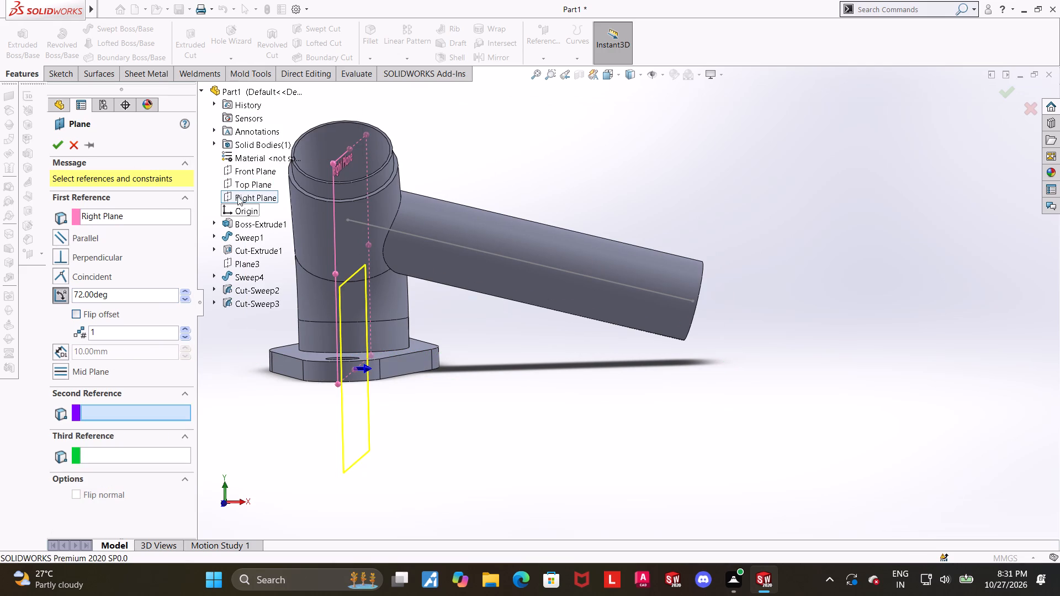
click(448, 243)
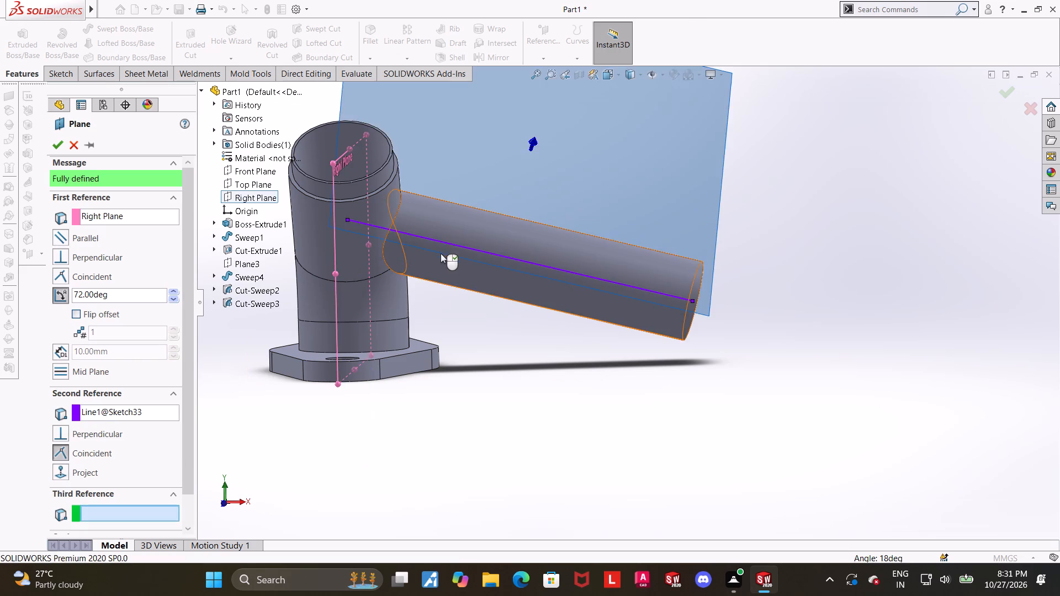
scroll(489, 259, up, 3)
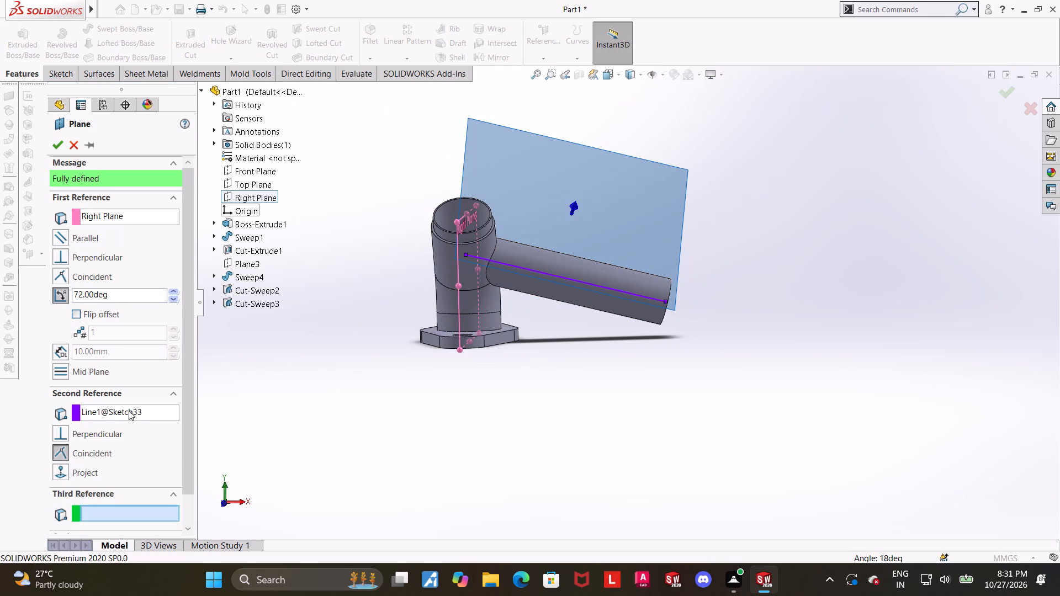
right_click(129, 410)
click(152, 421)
Show Sketch2, the sweep path of the bent pipe.
scroll(479, 288, down, 5)
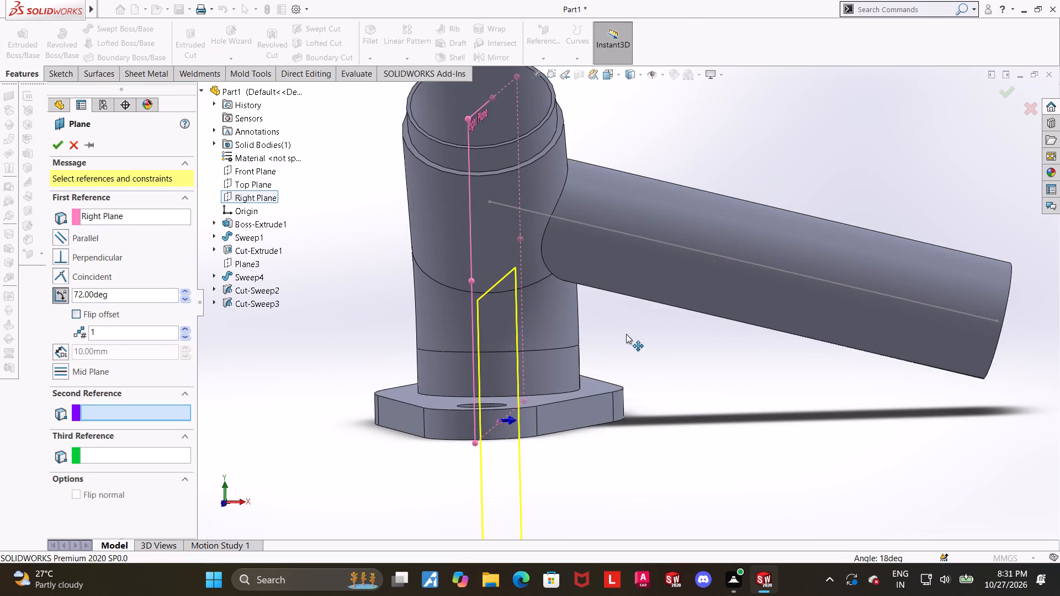
middle_drag(623, 337, 602, 343)
middle_drag(548, 292, 556, 291)
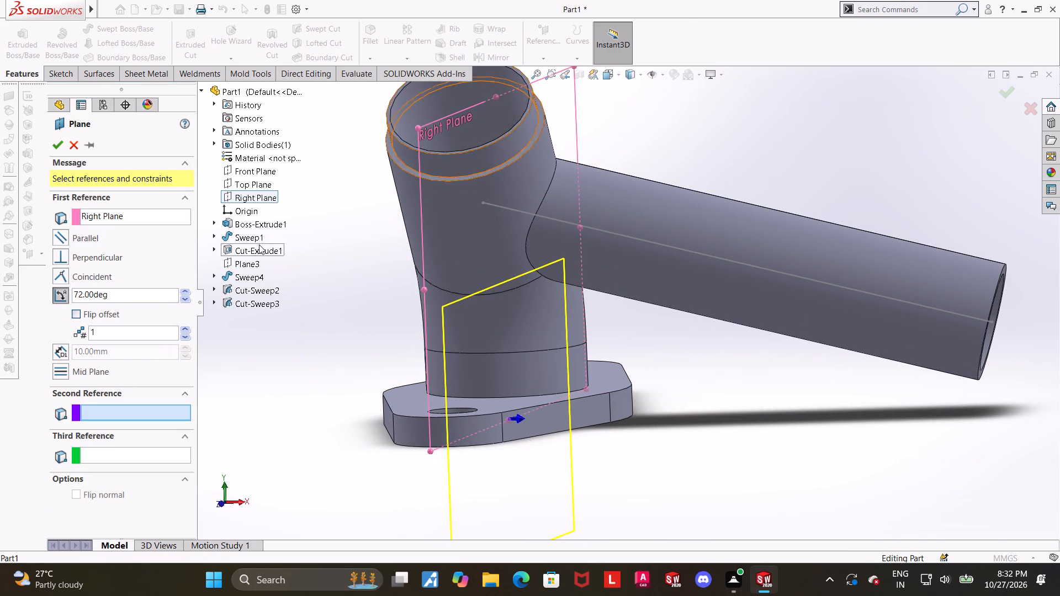
click(218, 235)
click(248, 251)
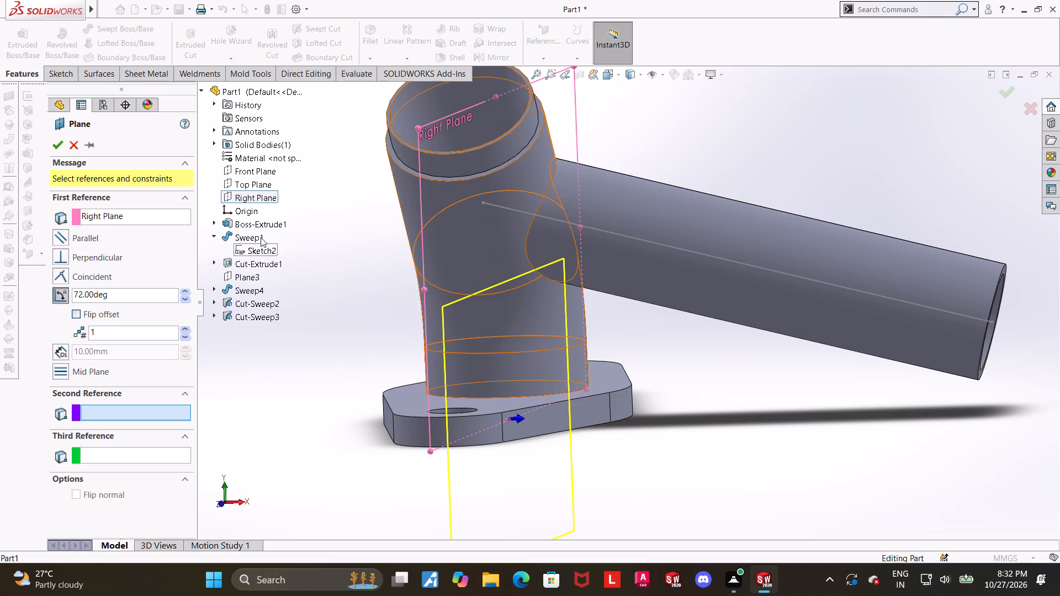
click(261, 248)
right_click(265, 247)
click(278, 230)
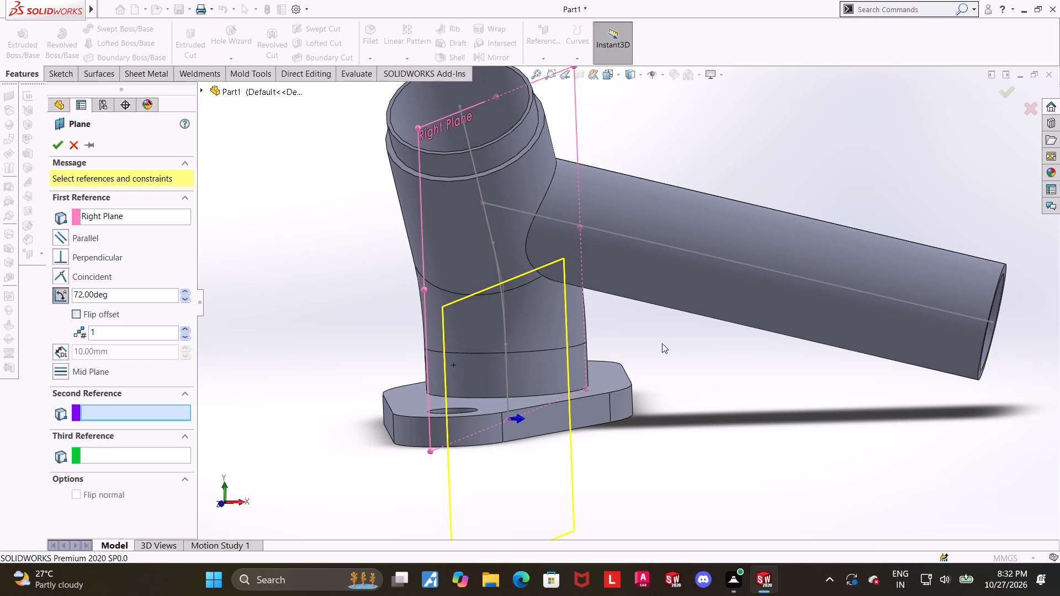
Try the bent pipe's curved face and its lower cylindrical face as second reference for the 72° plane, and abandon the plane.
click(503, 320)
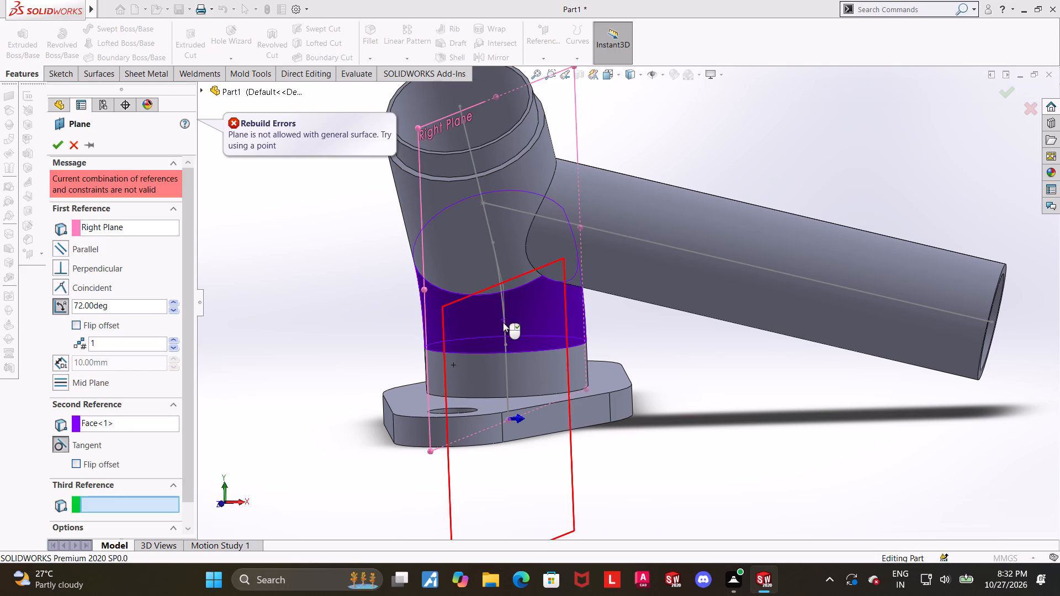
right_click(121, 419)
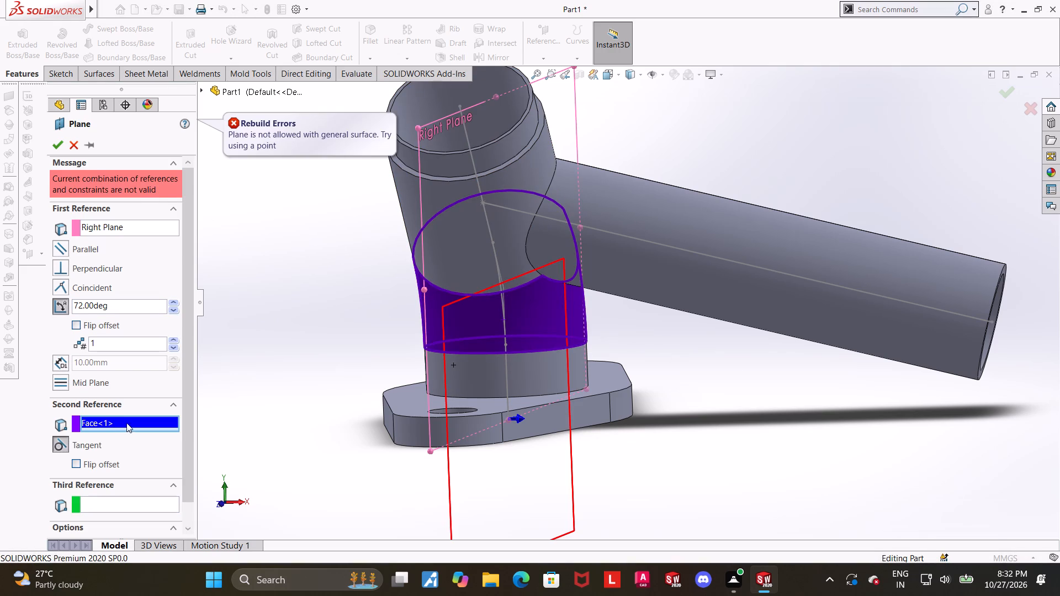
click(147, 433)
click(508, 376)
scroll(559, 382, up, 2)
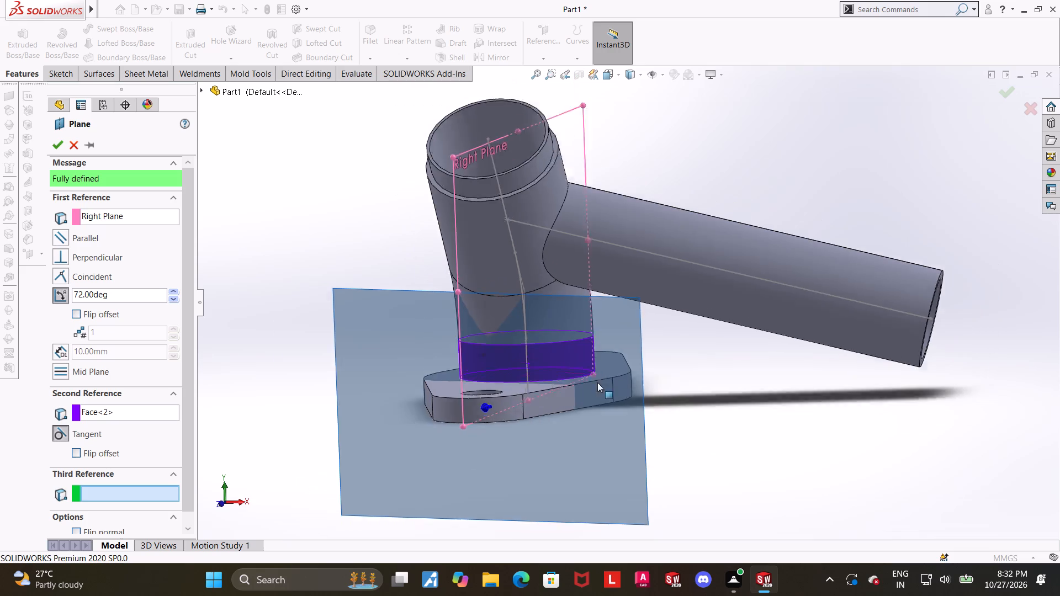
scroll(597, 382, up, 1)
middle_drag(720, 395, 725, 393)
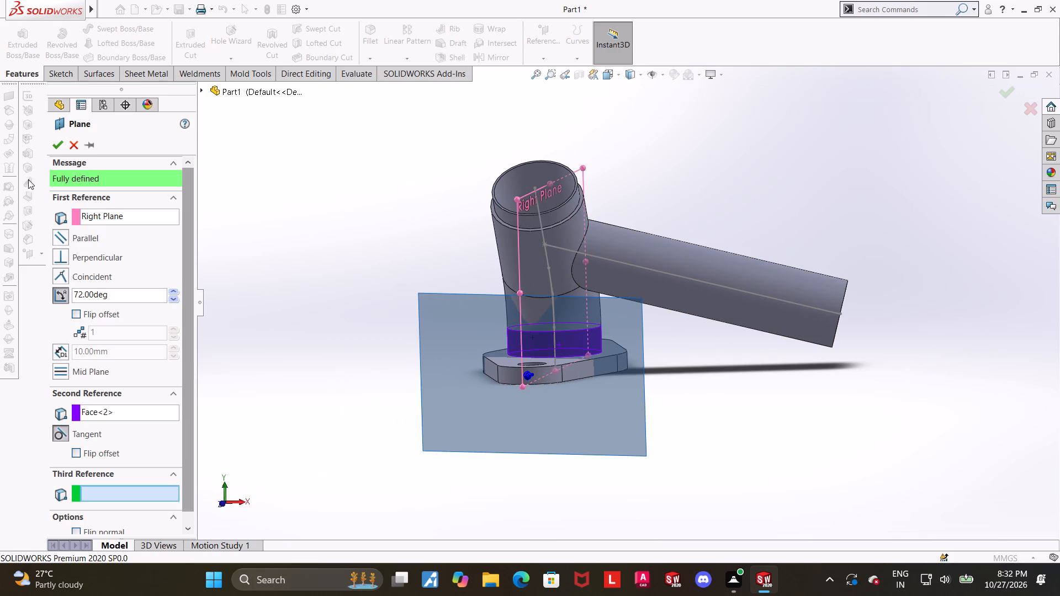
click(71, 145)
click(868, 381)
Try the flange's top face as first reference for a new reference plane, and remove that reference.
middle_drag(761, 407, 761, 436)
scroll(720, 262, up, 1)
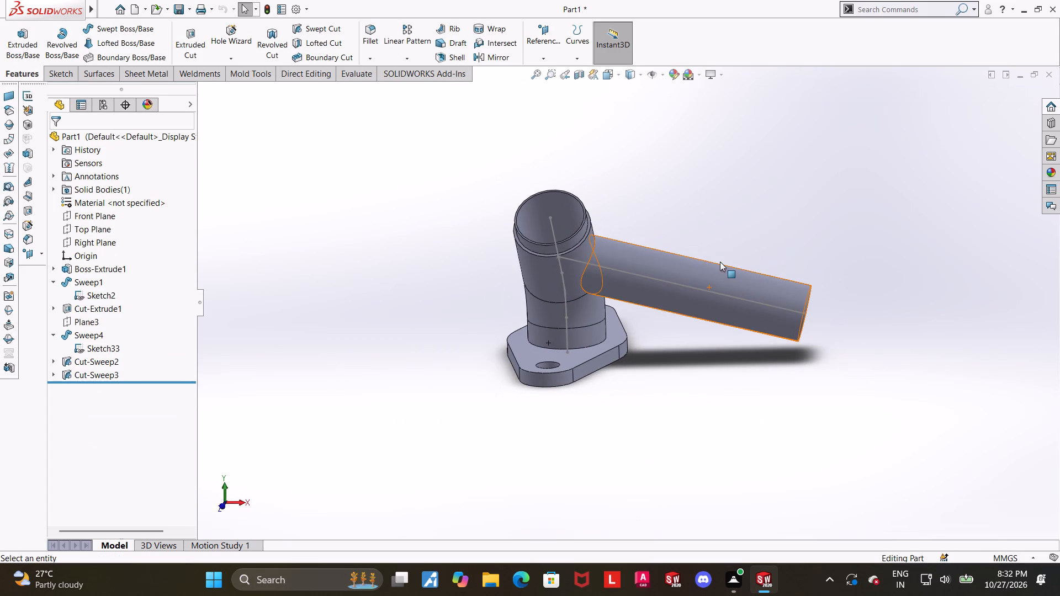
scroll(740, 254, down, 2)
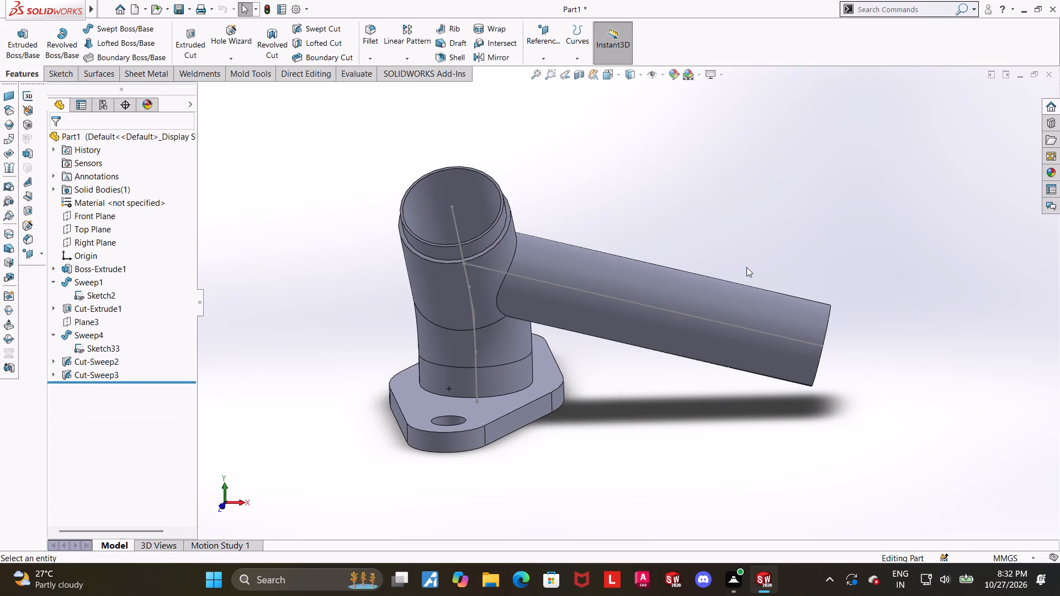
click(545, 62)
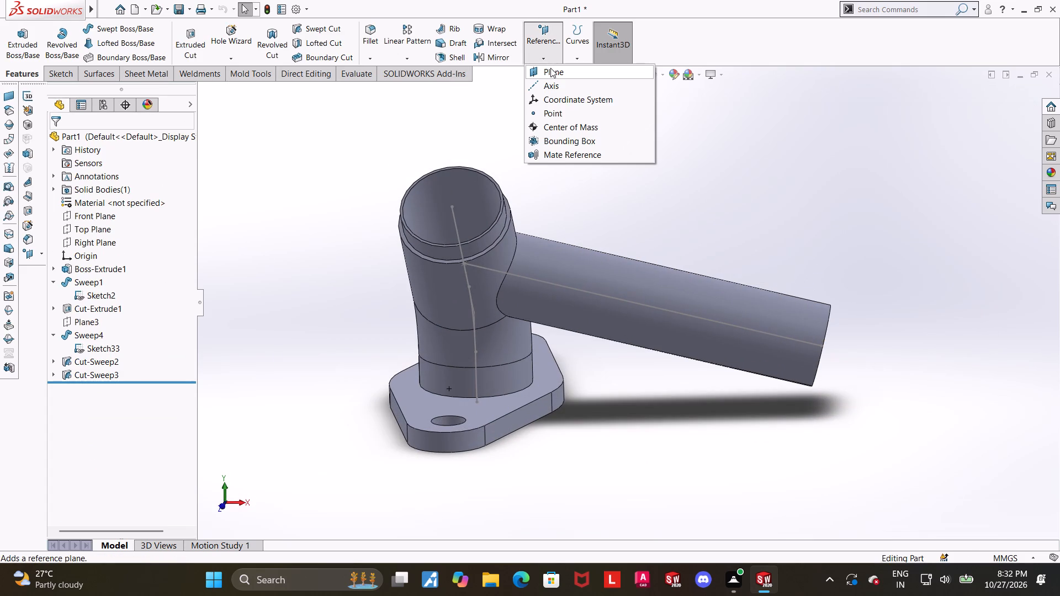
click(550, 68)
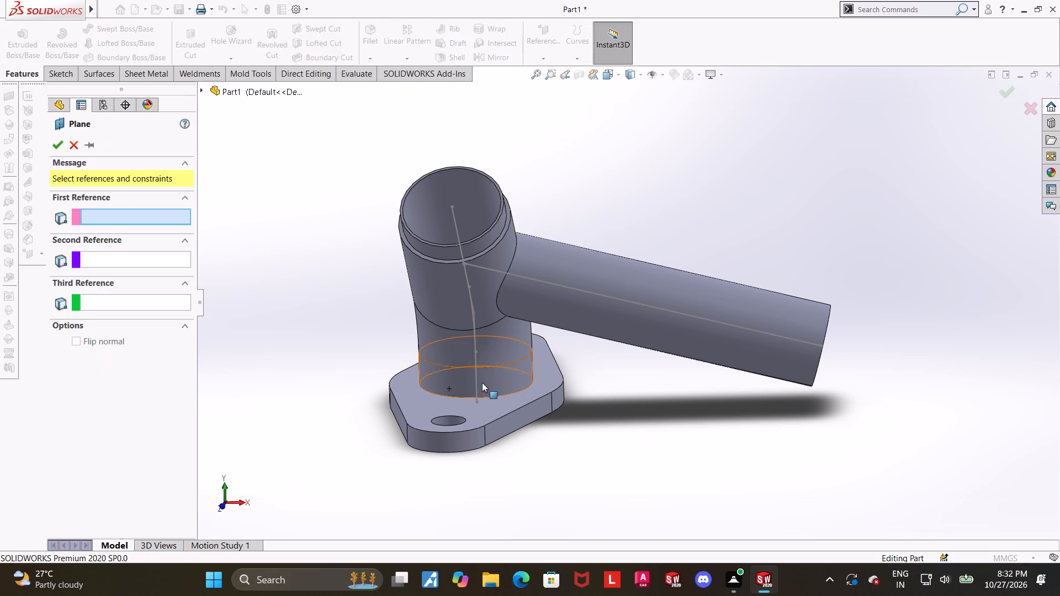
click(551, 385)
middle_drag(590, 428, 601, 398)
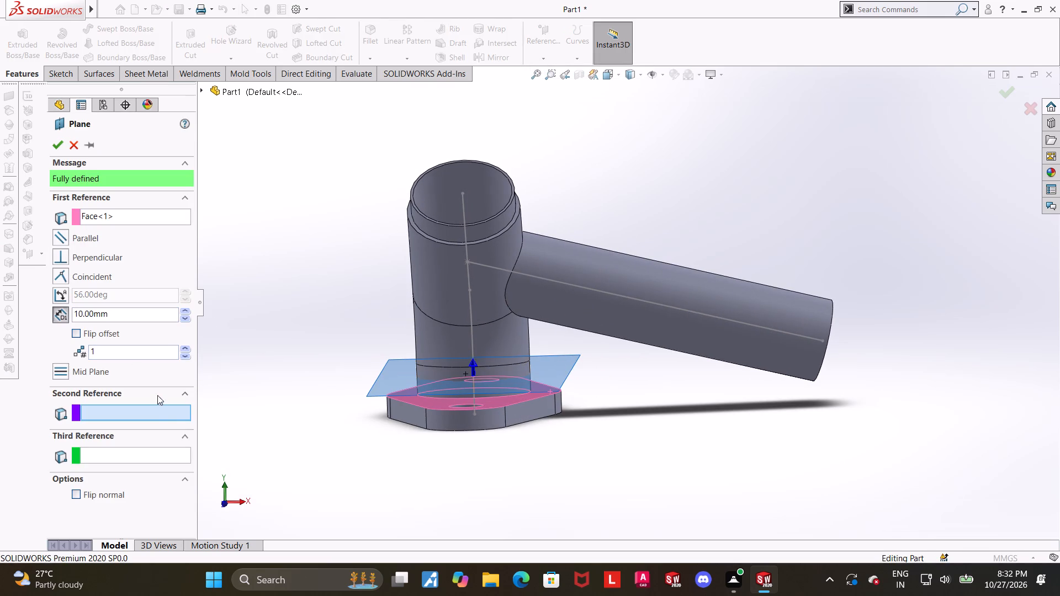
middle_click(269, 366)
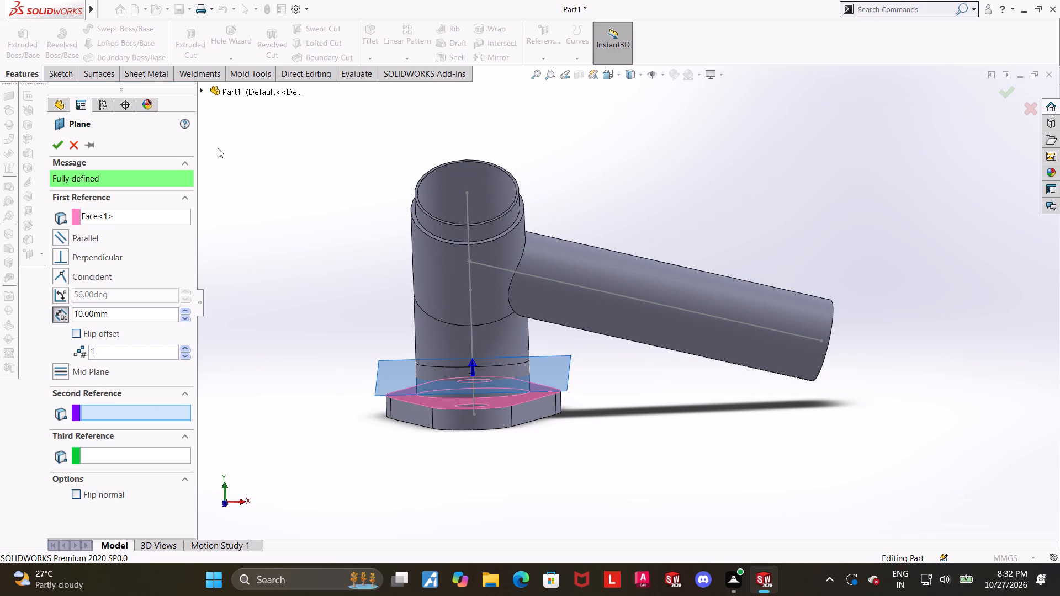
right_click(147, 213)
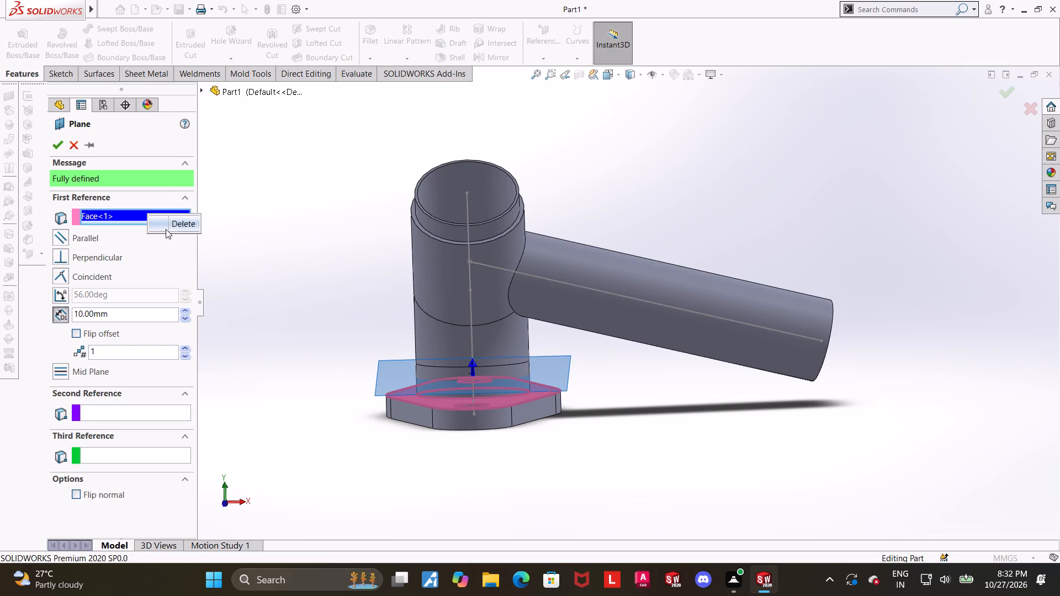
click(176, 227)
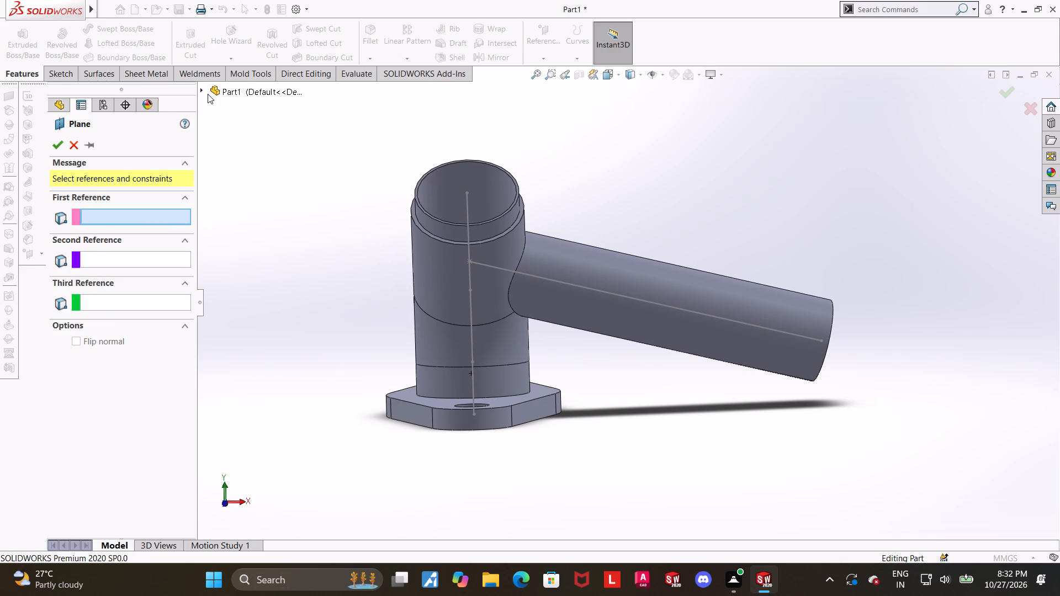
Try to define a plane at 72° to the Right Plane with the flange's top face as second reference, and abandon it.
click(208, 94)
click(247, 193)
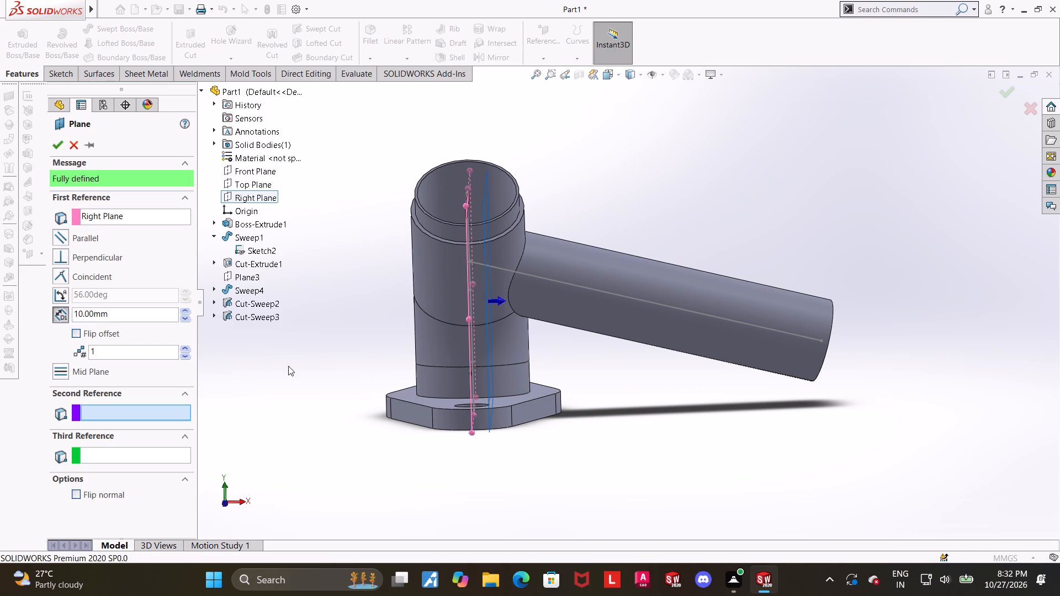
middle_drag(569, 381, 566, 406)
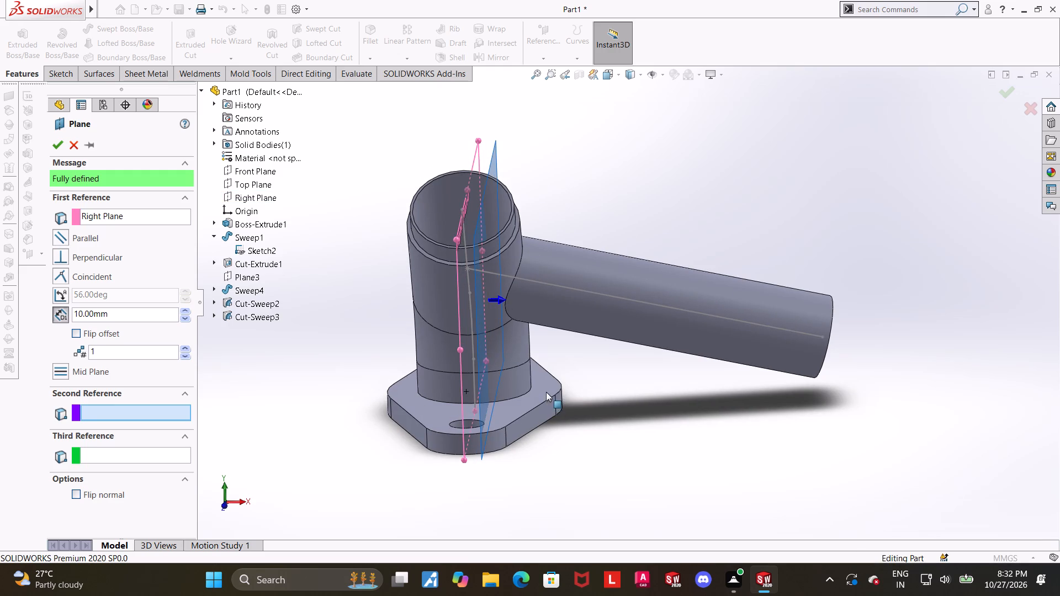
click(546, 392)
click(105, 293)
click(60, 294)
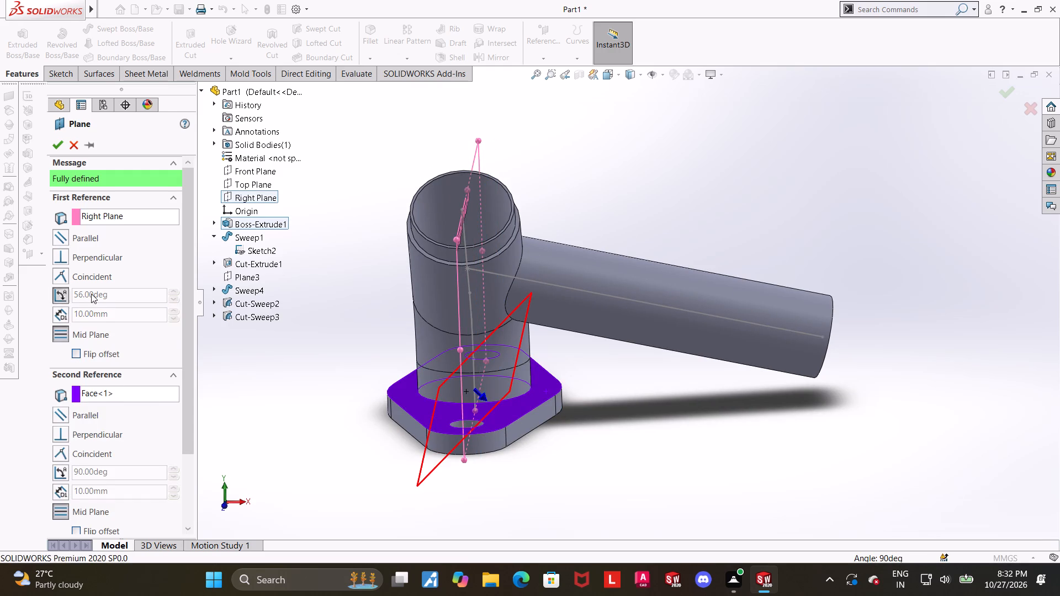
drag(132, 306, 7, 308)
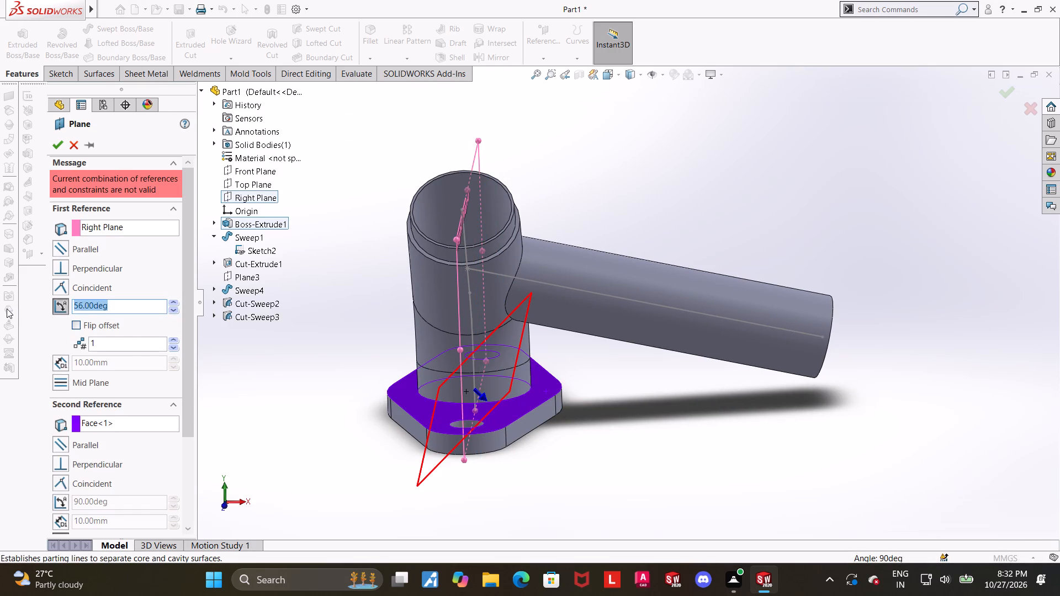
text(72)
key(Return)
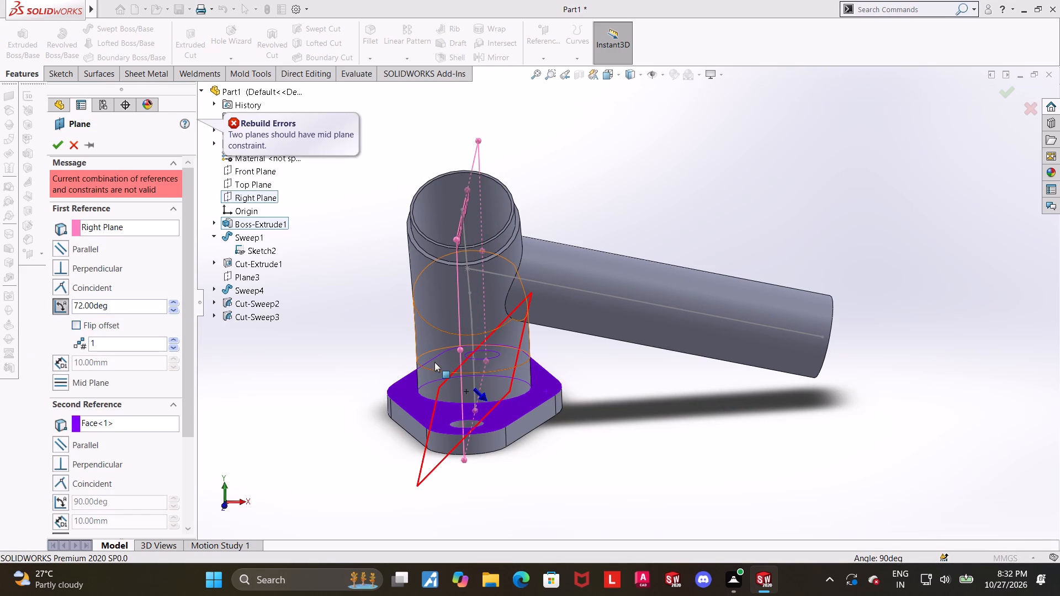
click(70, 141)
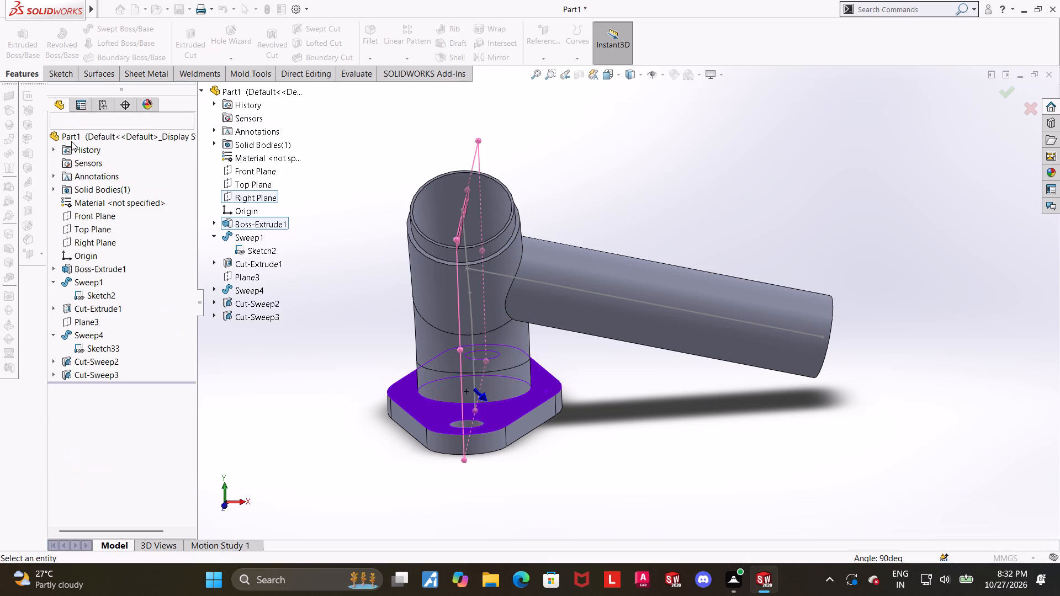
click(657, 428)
Examine the branch pipe's direction relative to the bent pipe and flange from several angles and in the Front view.
middle_drag(657, 427, 660, 430)
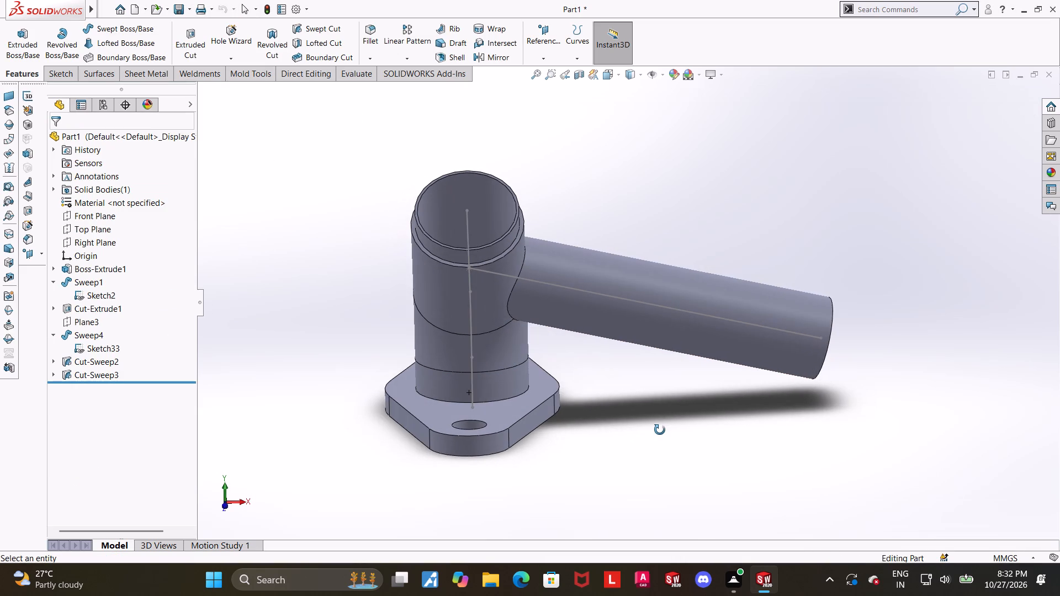
middle_drag(660, 430, 657, 403)
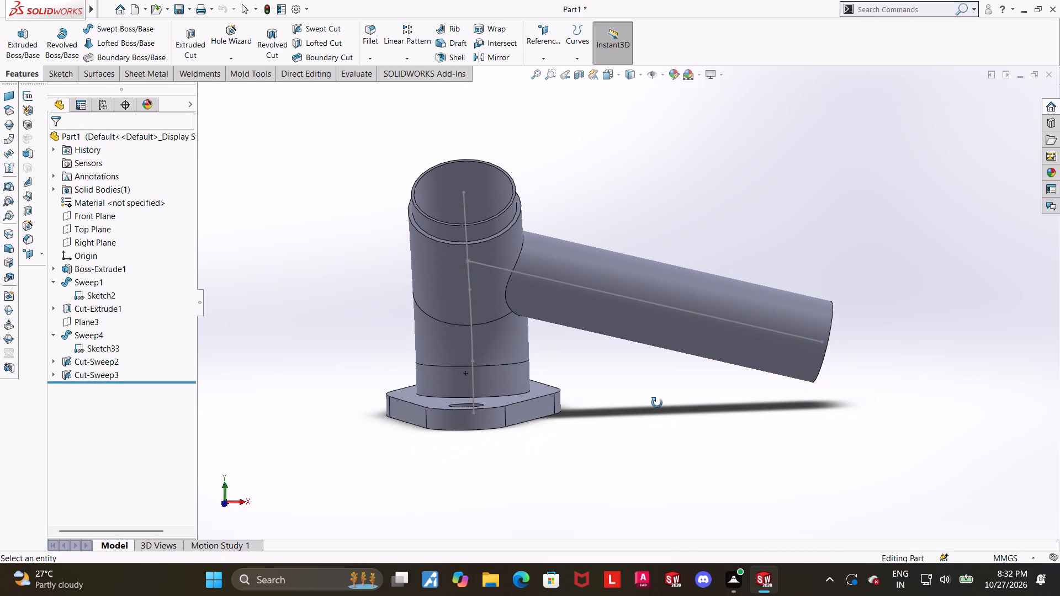
middle_drag(657, 403, 631, 433)
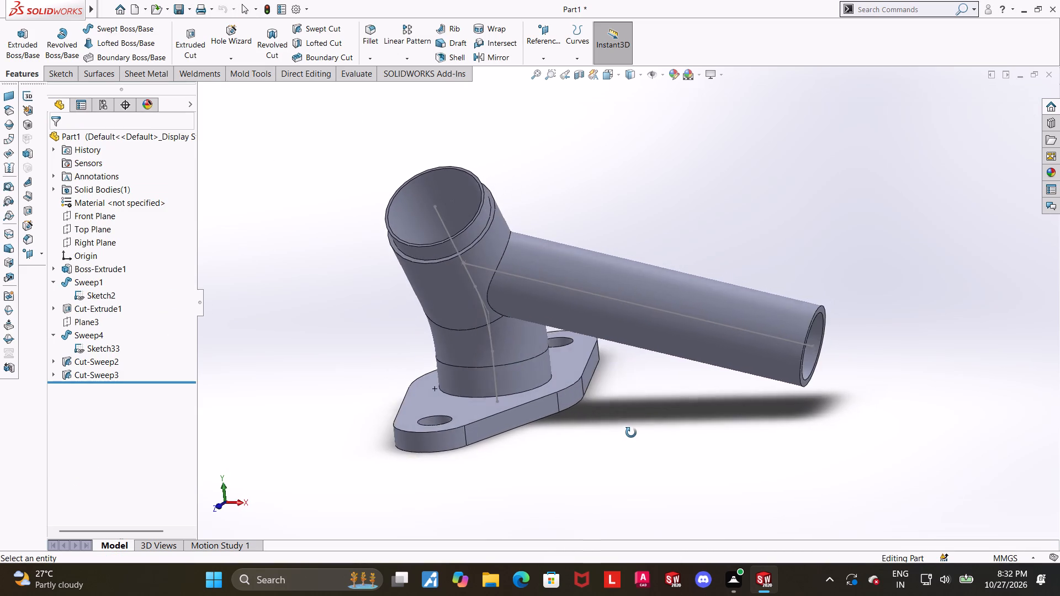
middle_drag(631, 433, 551, 450)
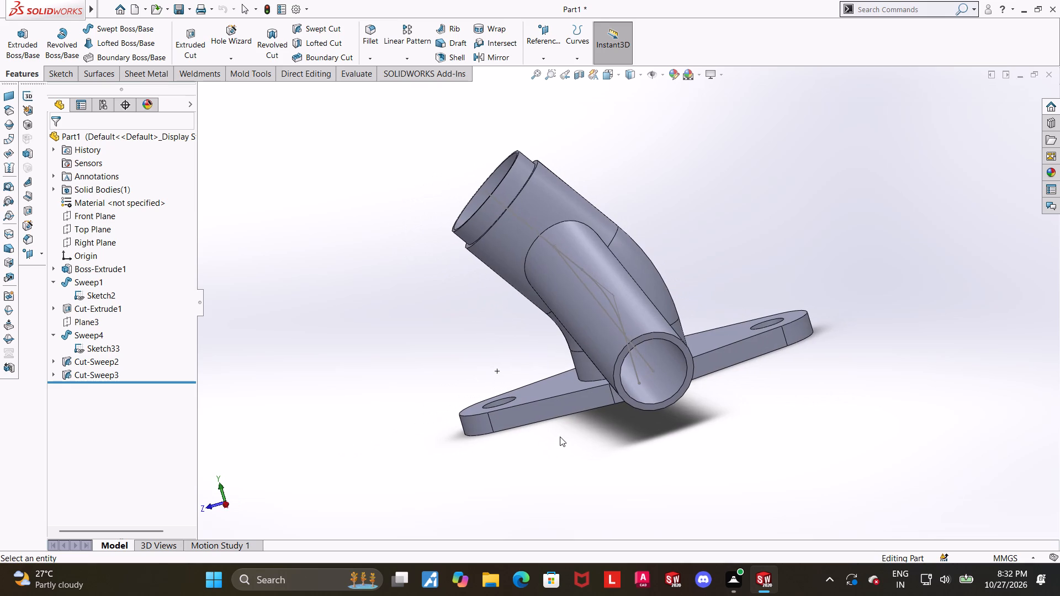
scroll(583, 429, up, 2)
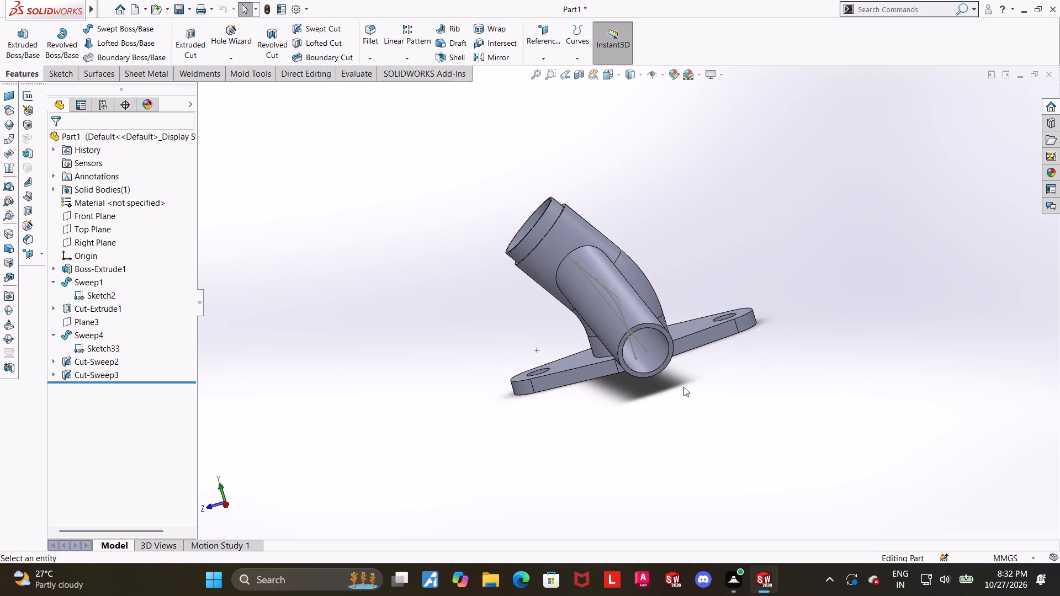
scroll(693, 334, down, 1)
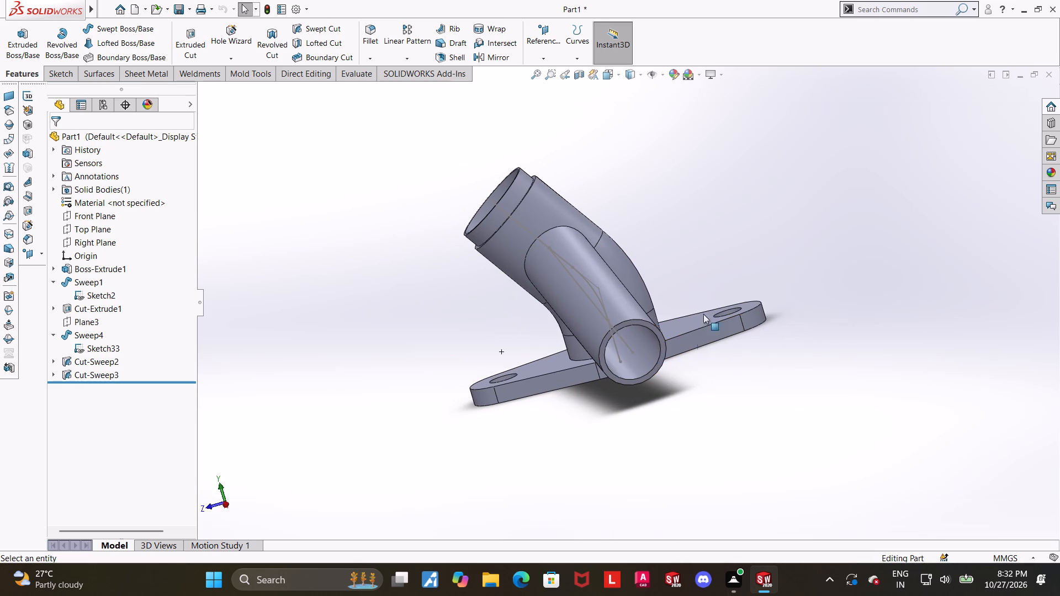
middle_drag(722, 304, 811, 268)
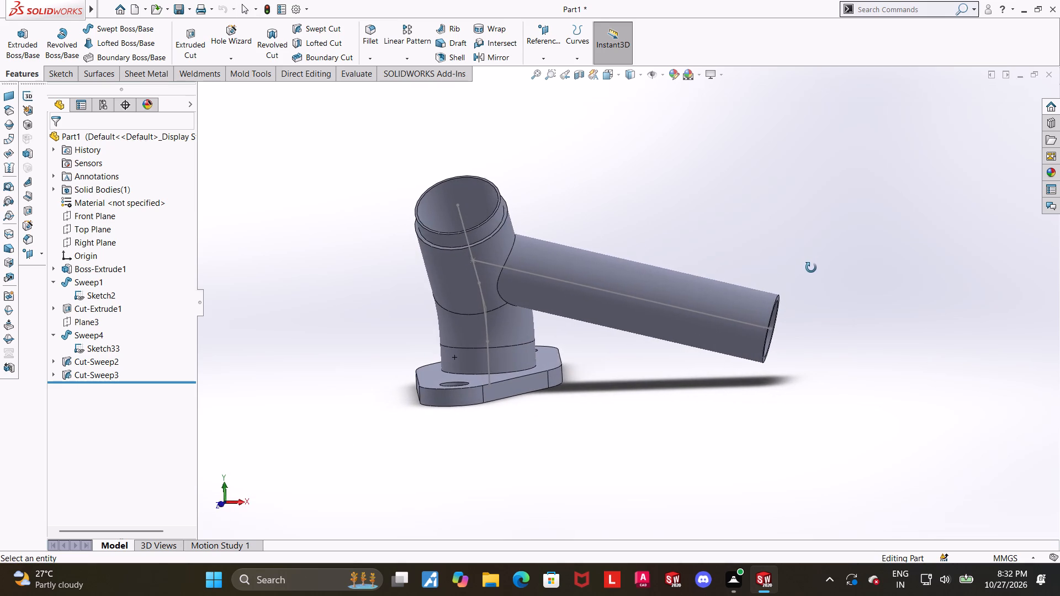
middle_drag(811, 268, 798, 271)
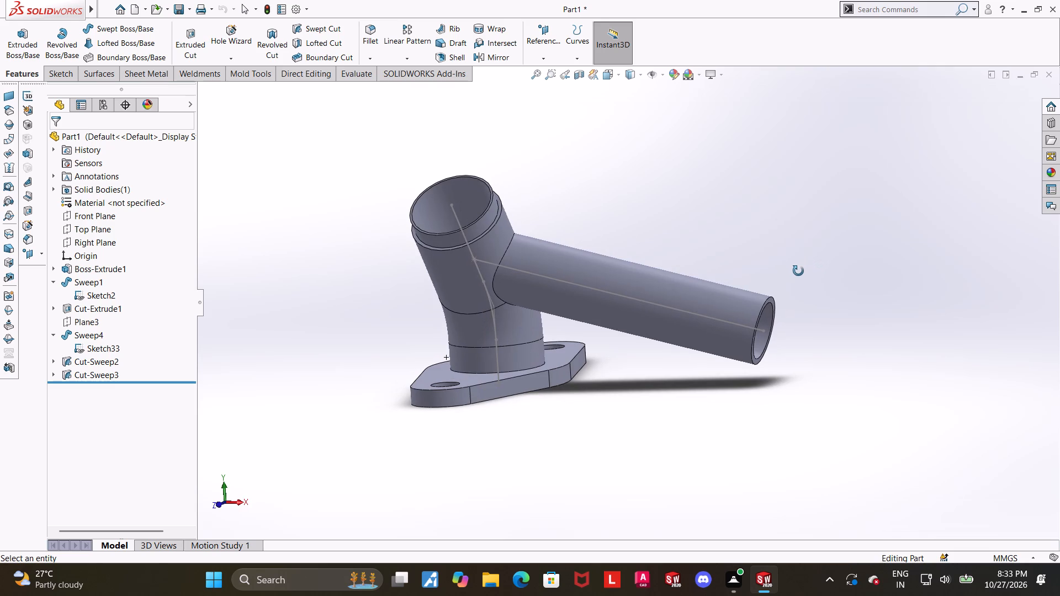
middle_drag(798, 271, 814, 240)
scroll(835, 260, up, 1)
middle_drag(821, 297, 839, 295)
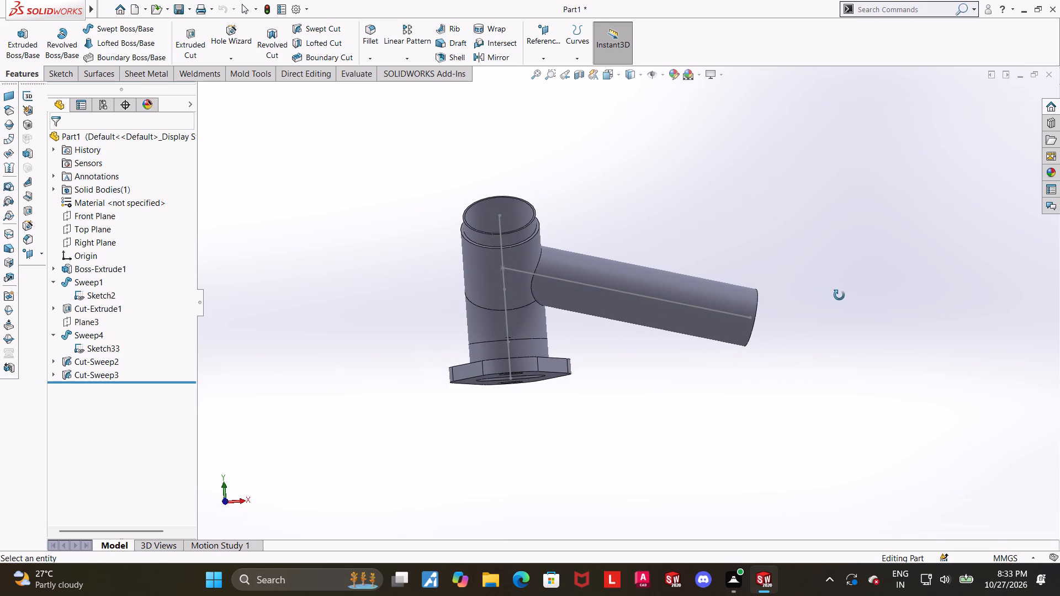
middle_drag(839, 295, 831, 292)
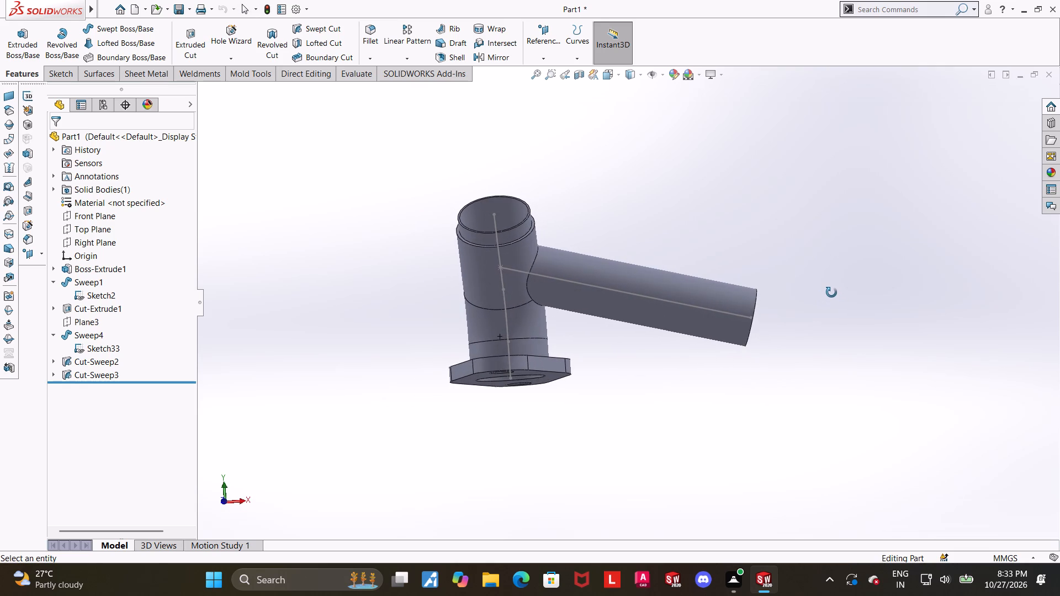
middle_drag(831, 292, 823, 292)
scroll(804, 293, down, 4)
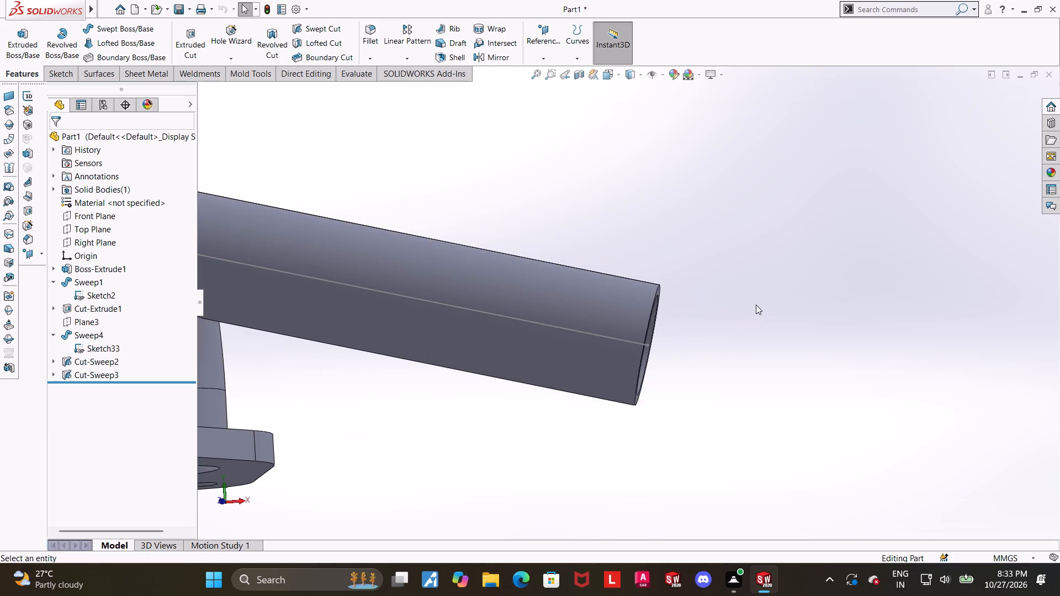
click(609, 74)
click(491, 374)
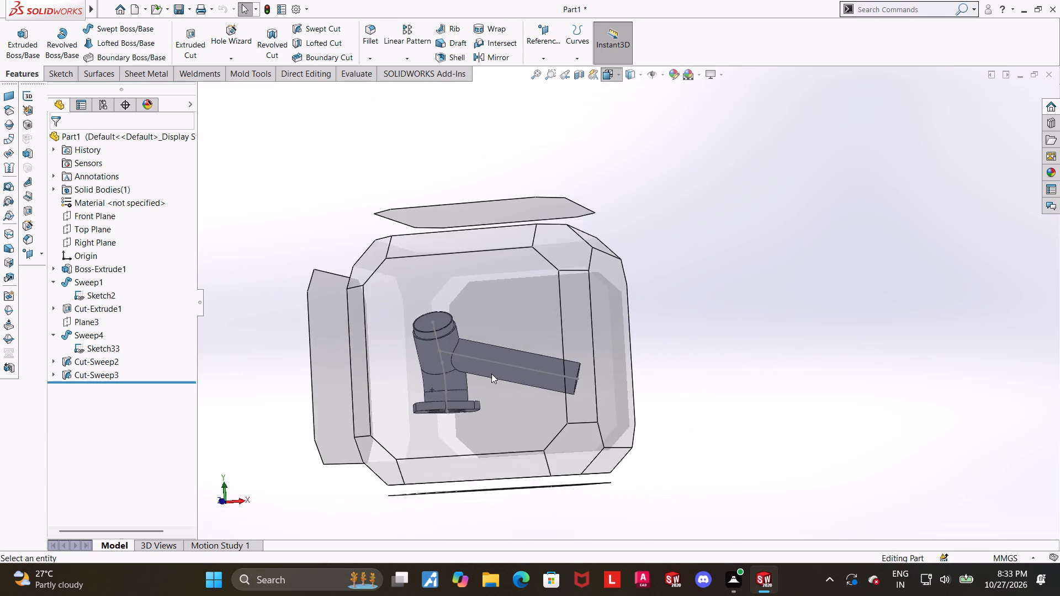
scroll(916, 385, up, 3)
scroll(842, 309, down, 3)
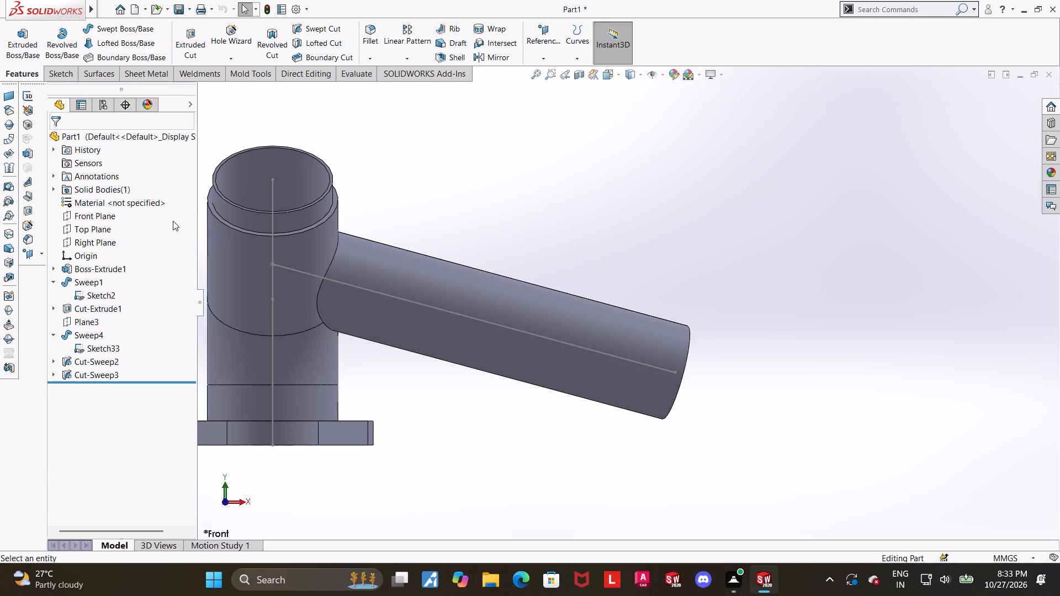
Examine Plane3's orientation relative to the branch pipe from an angle and in the Front view, and highlight Cut-Extrude1.
click(76, 323)
scroll(643, 322, up, 1)
middle_drag(621, 331, 537, 378)
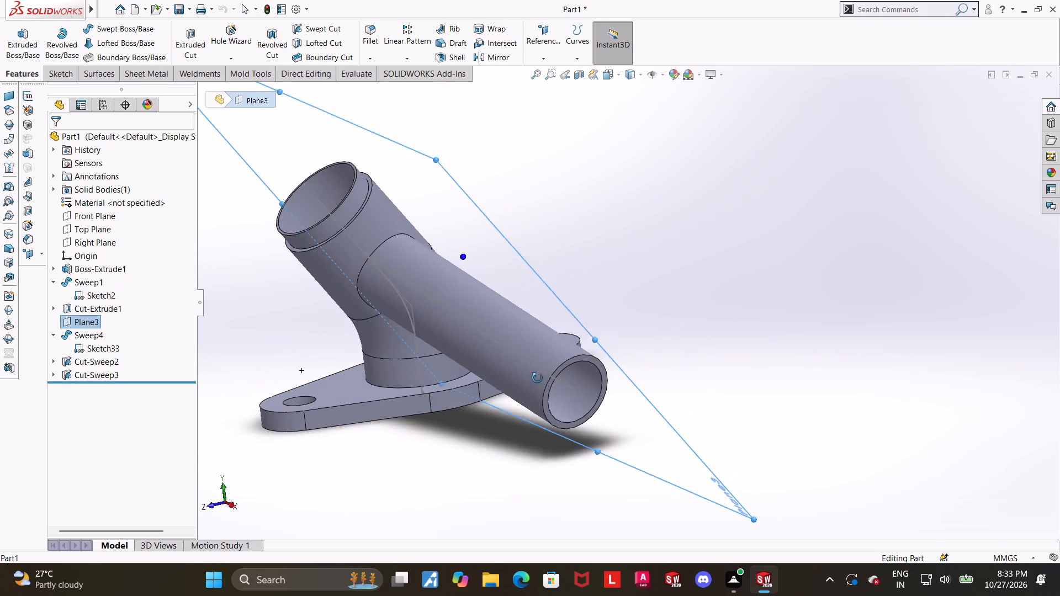
middle_drag(537, 378, 581, 379)
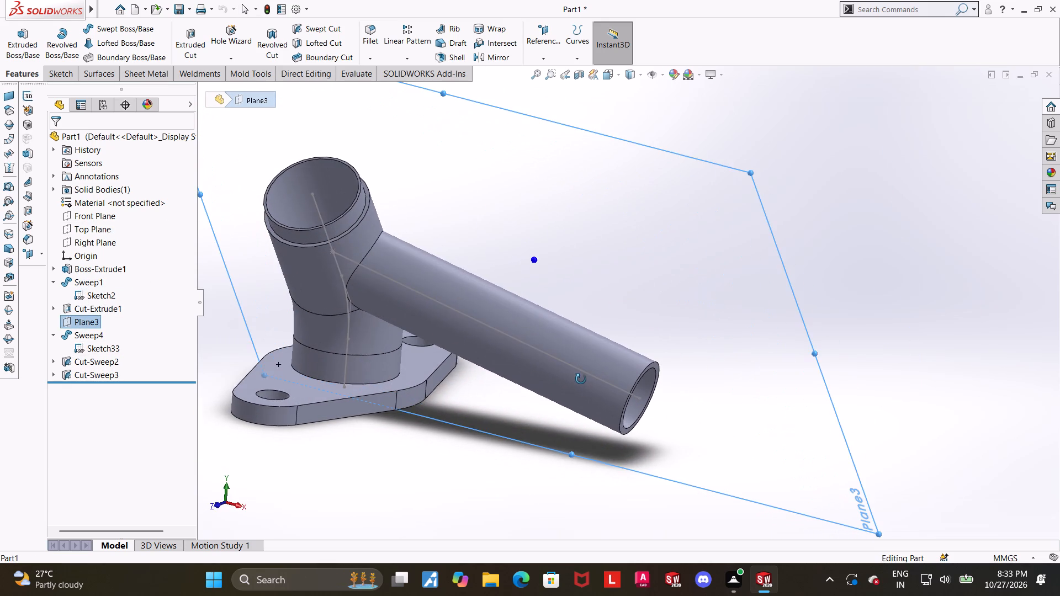
middle_drag(581, 379, 611, 370)
scroll(604, 342, up, 4)
click(604, 78)
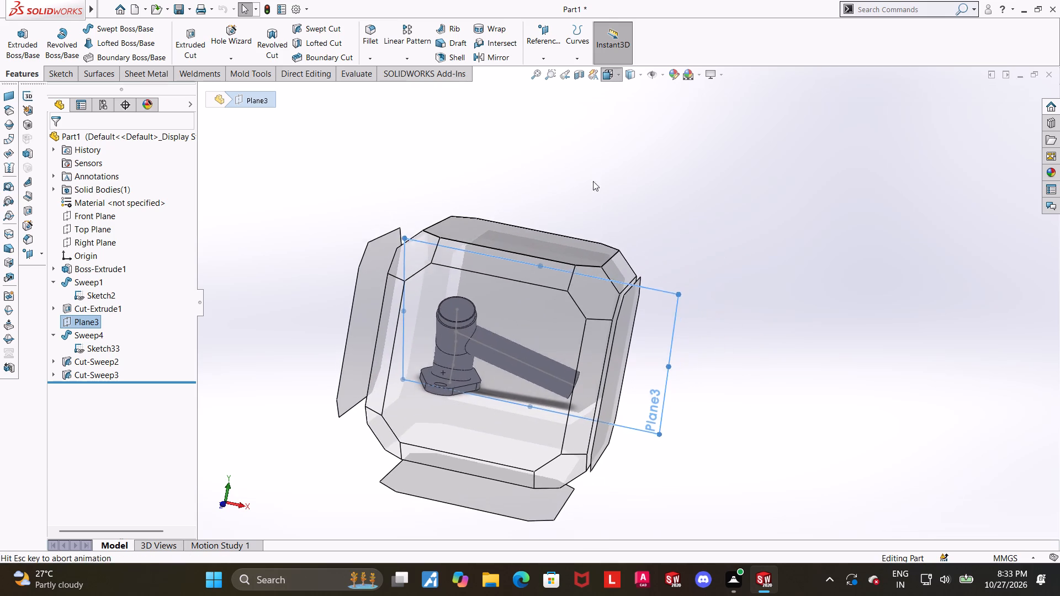
click(536, 329)
scroll(806, 360, up, 3)
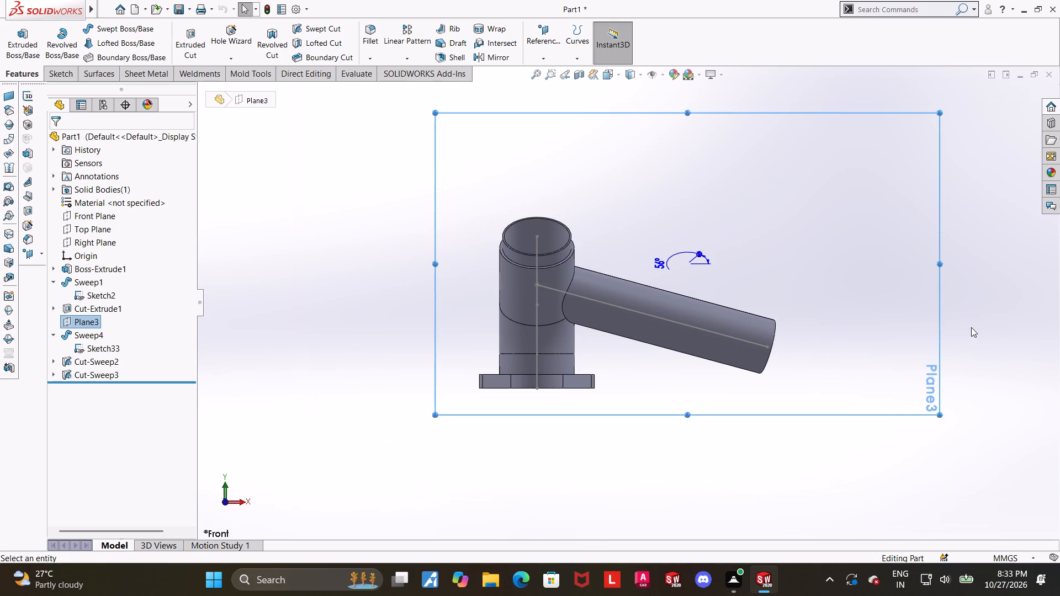
scroll(959, 321, down, 1)
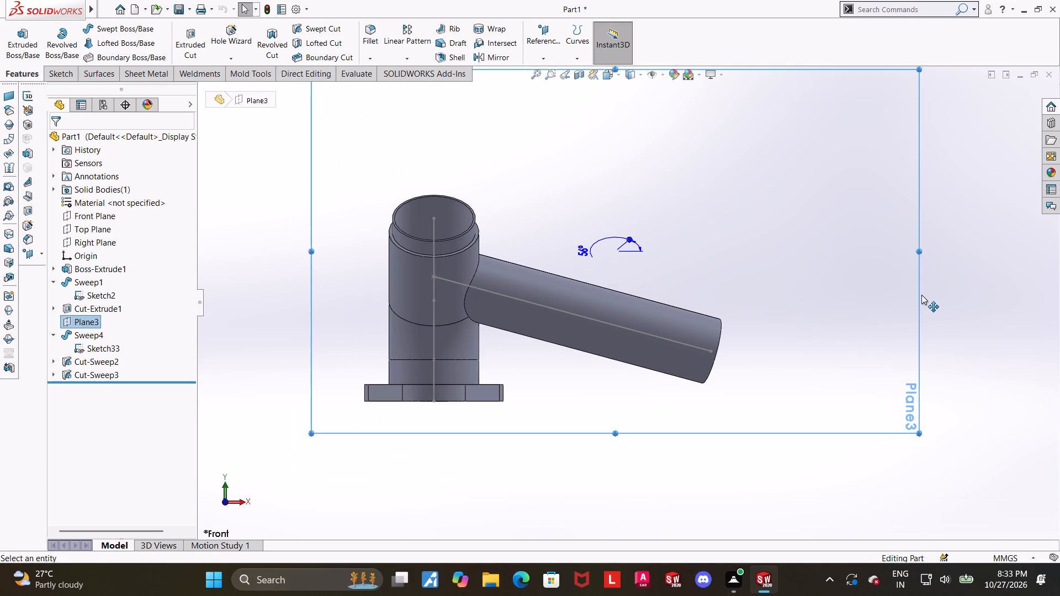
scroll(920, 296, down, 1)
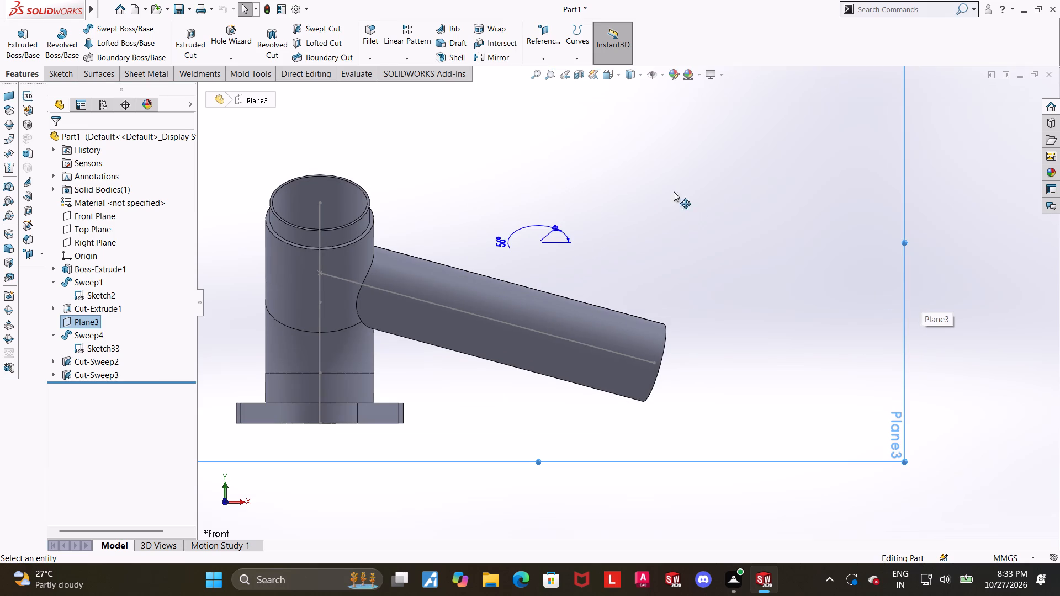
scroll(665, 223, up, 3)
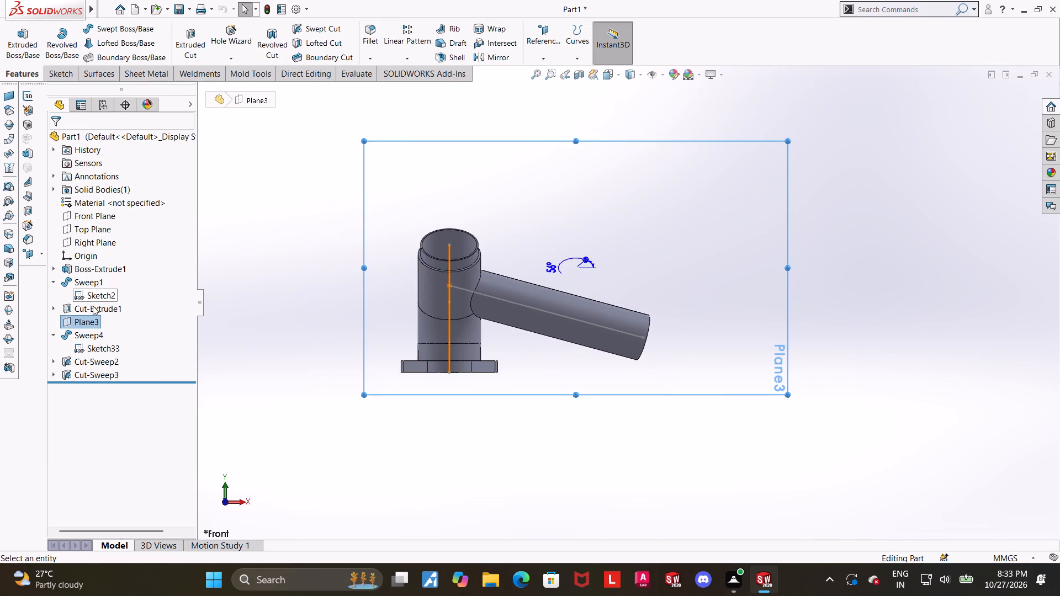
click(91, 321)
click(97, 302)
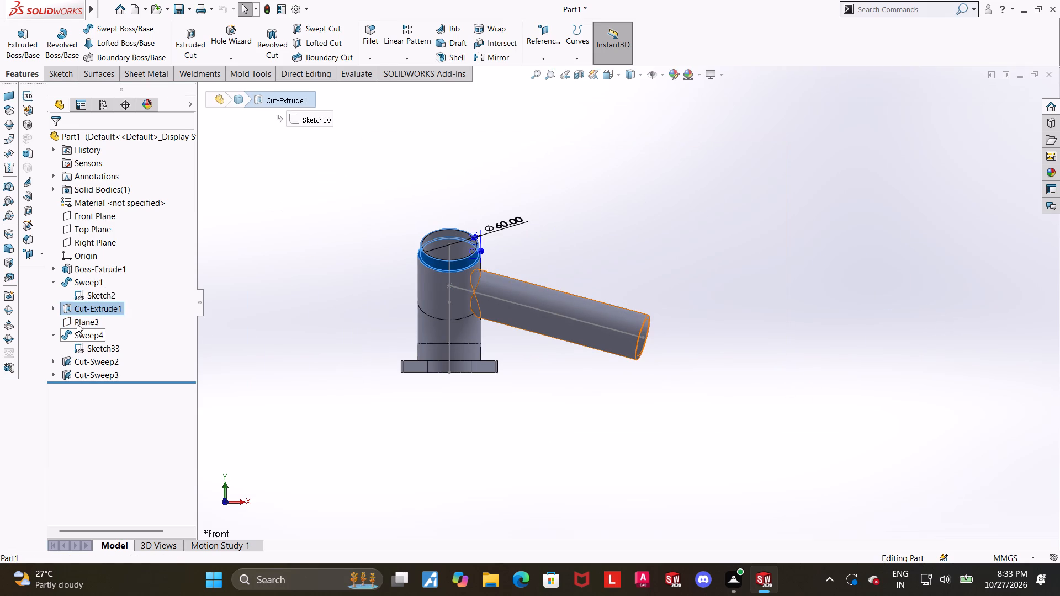
On Plane3, sketch a line about 104 mm long from the outer end of the branch pipe's centreline, sloping up and back.
click(77, 323)
click(84, 311)
scroll(688, 235, down, 2)
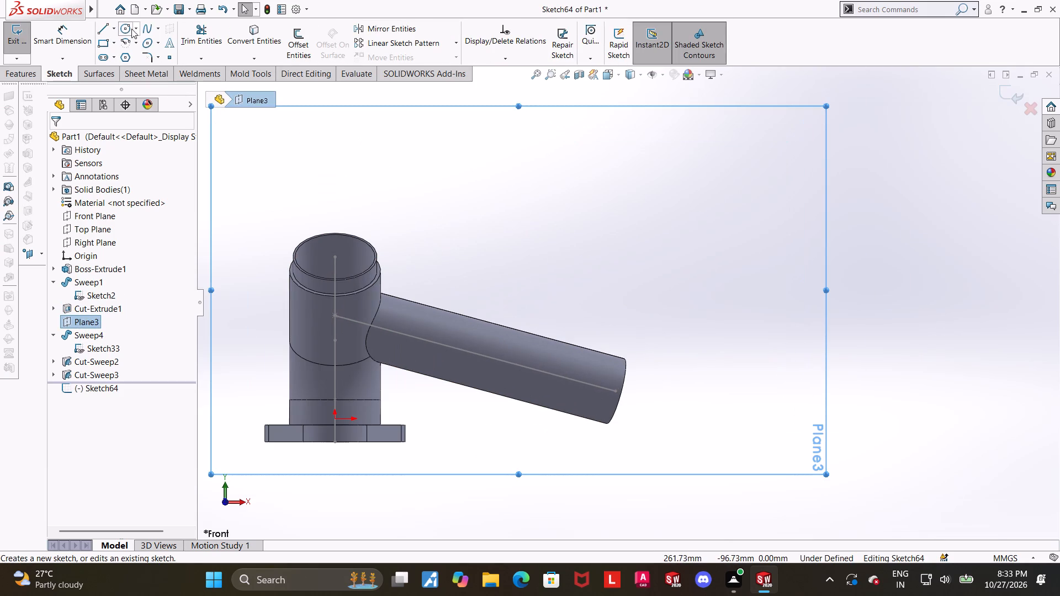
click(105, 28)
click(616, 392)
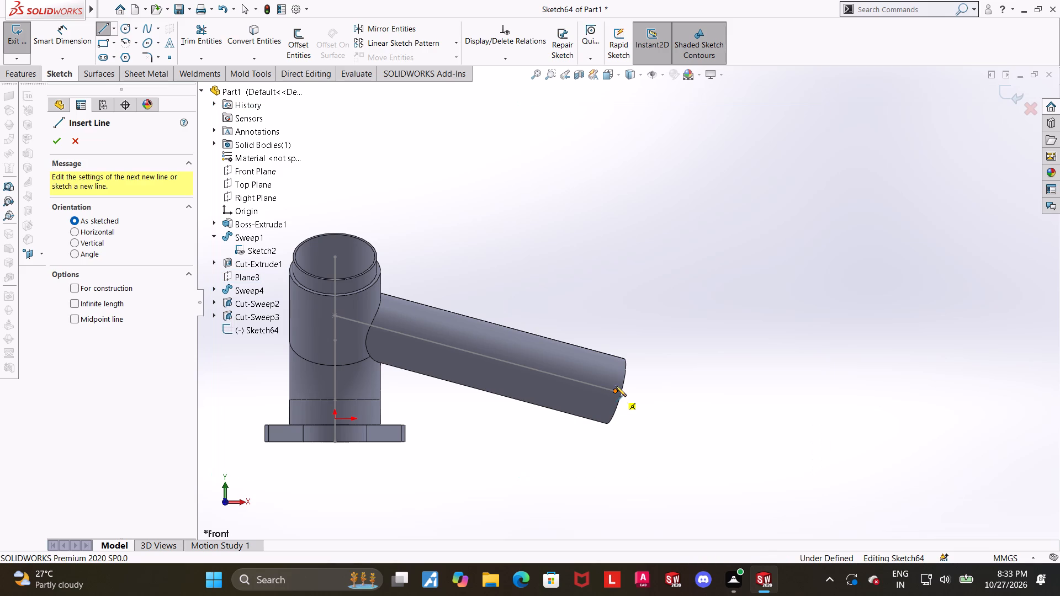
click(569, 277)
key(Escape)
key(Escape)
Dimension the angle between the new line and the branch pipe's centreline as 60°.
click(54, 40)
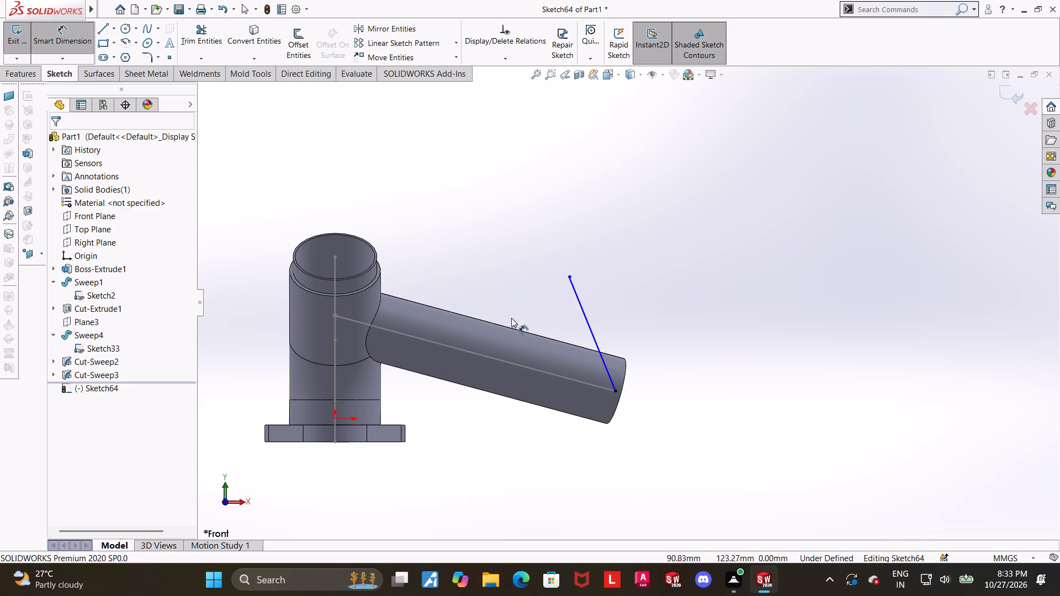
click(550, 374)
click(589, 322)
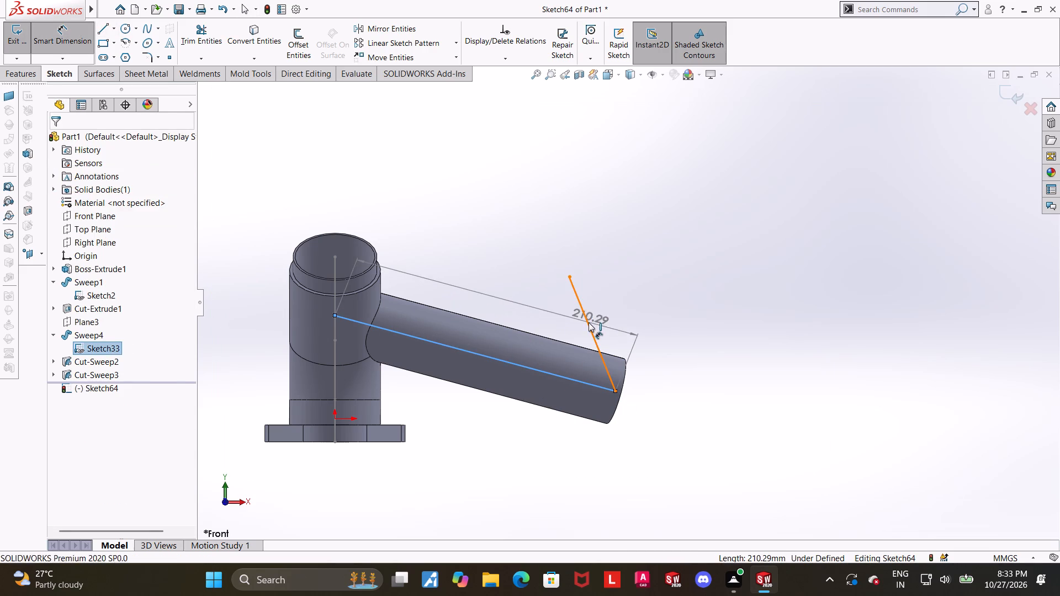
click(555, 329)
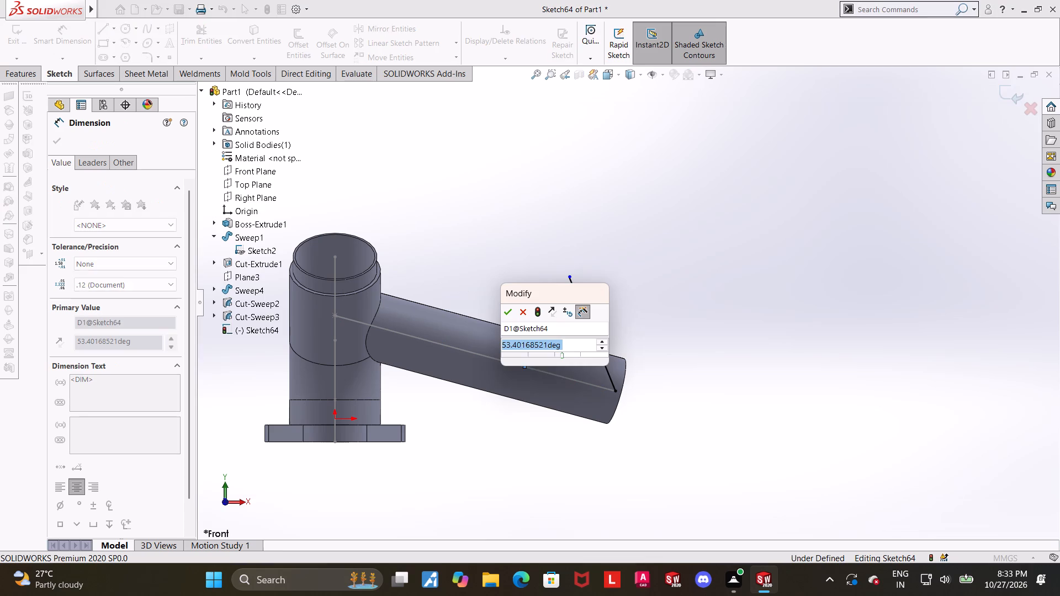
text(60)
key(Return)
key(Escape)
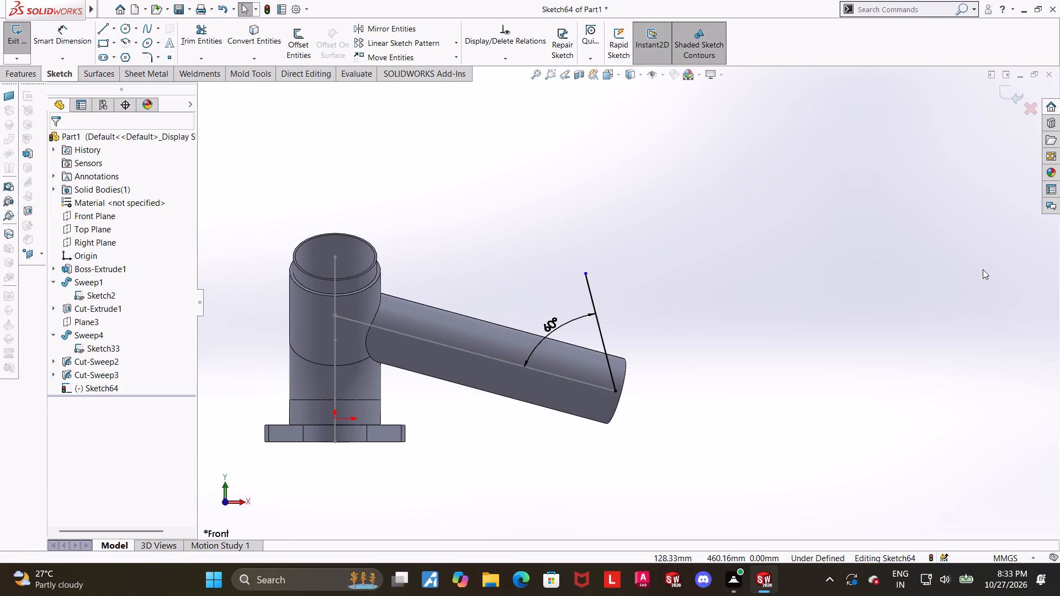
Dimension the angled line's length as 50 mm between its endpoints and finish the sketch.
middle_drag(944, 294, 922, 272)
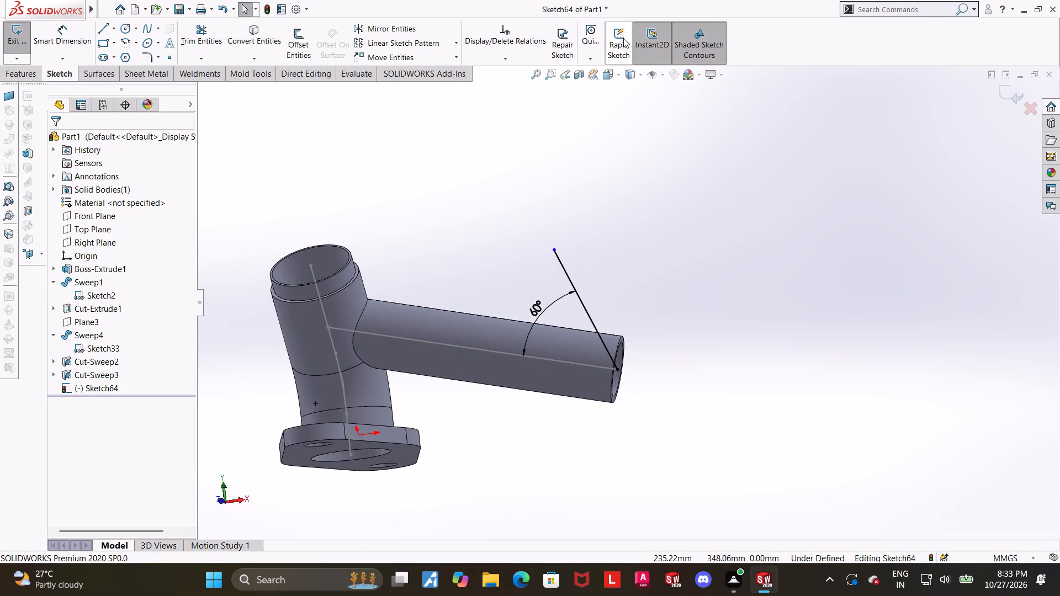
click(612, 73)
click(486, 366)
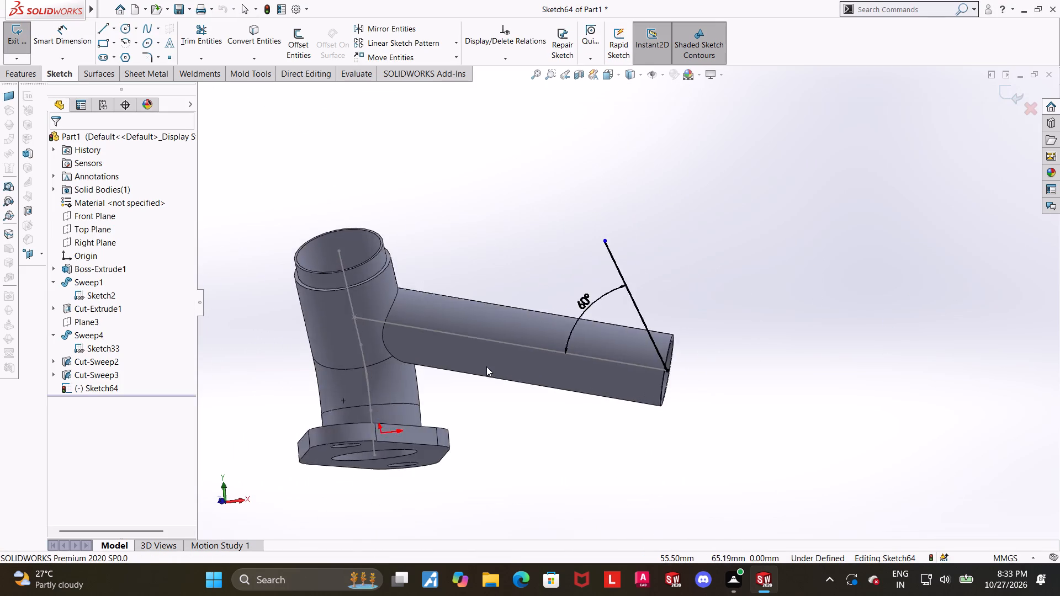
scroll(690, 441, up, 3)
scroll(891, 267, down, 3)
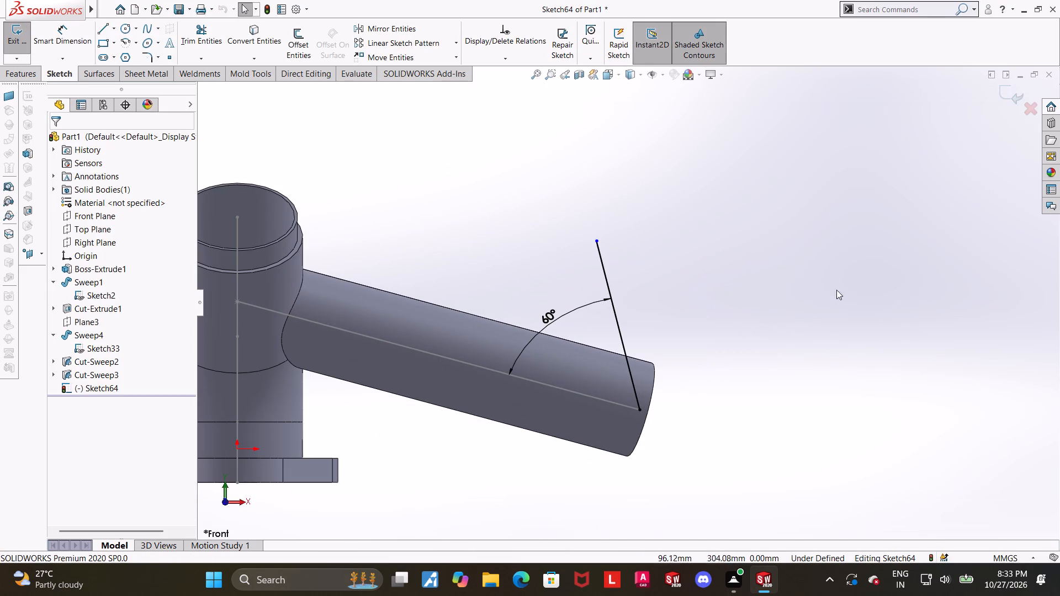
scroll(734, 276, up, 1)
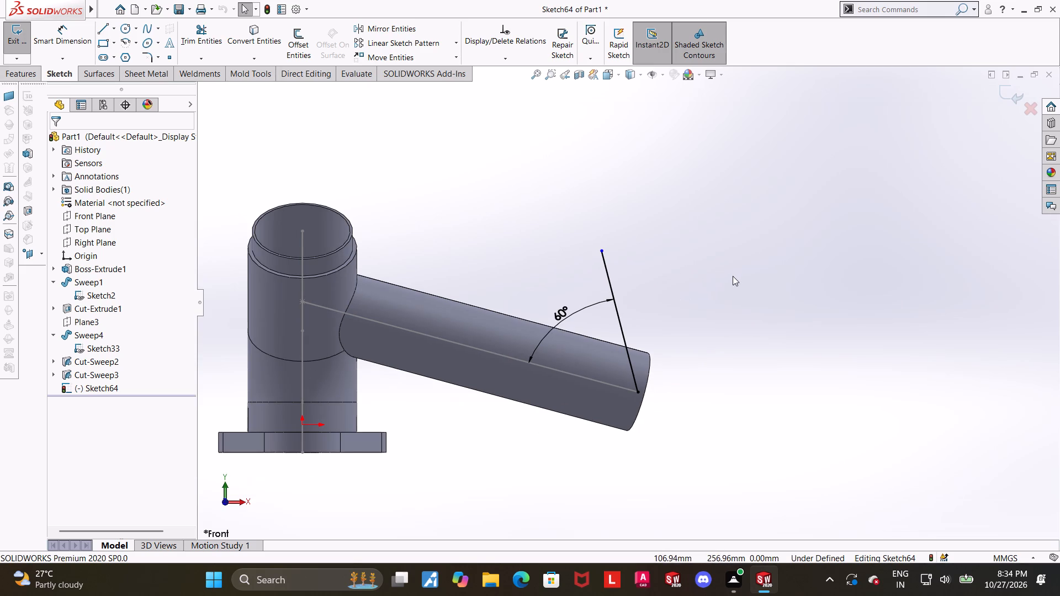
click(57, 45)
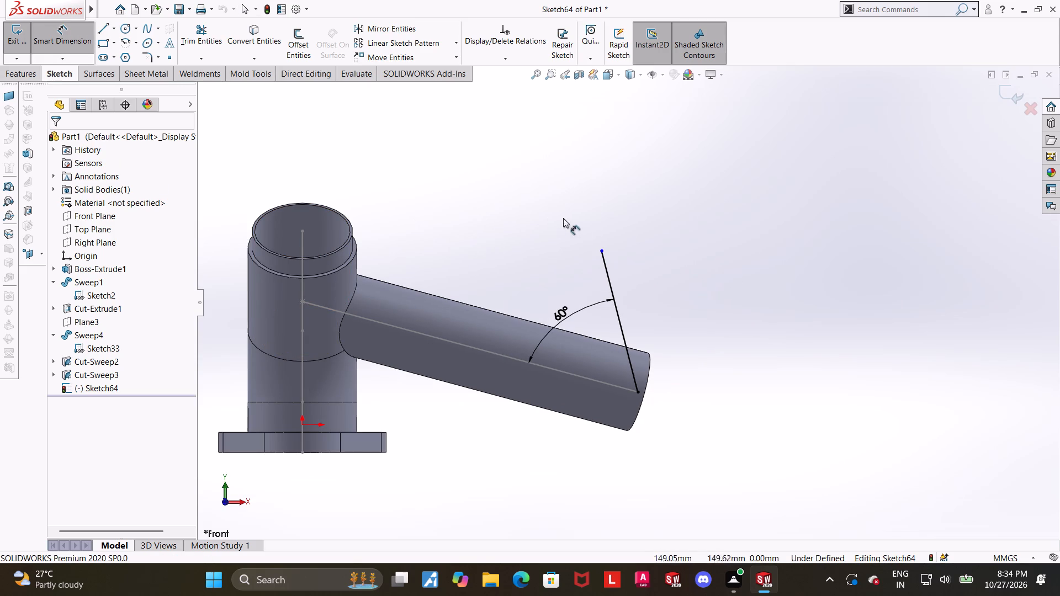
click(602, 252)
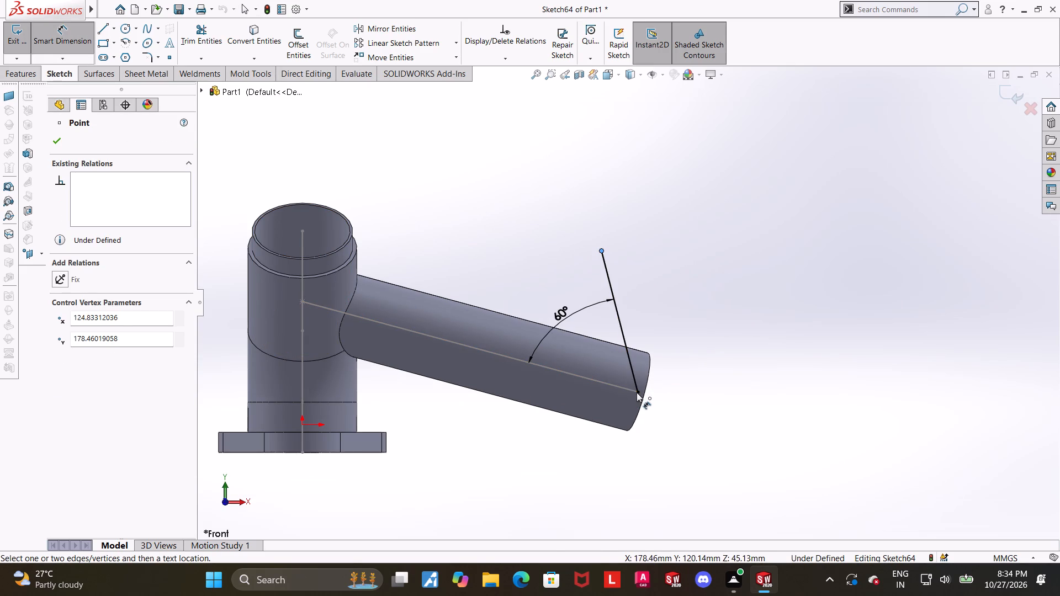
click(637, 392)
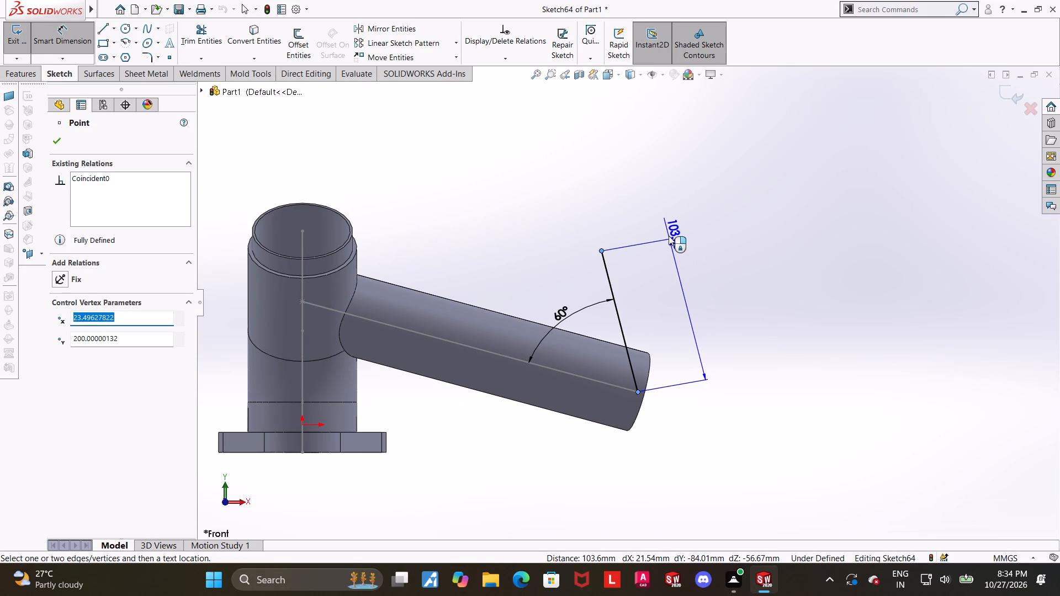
click(669, 236)
text(50)
key(Return)
key(Escape)
click(1007, 92)
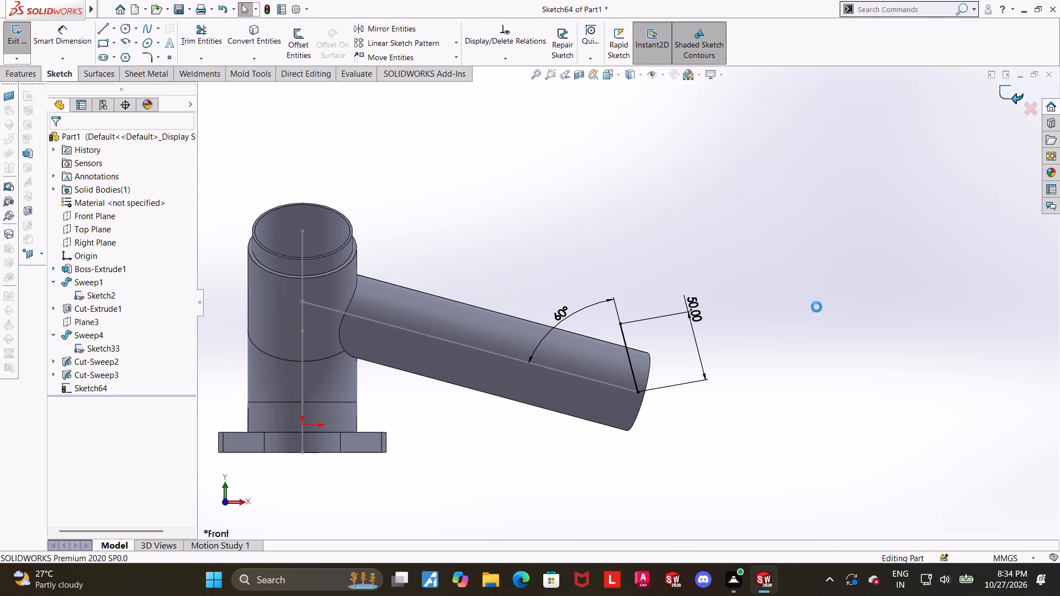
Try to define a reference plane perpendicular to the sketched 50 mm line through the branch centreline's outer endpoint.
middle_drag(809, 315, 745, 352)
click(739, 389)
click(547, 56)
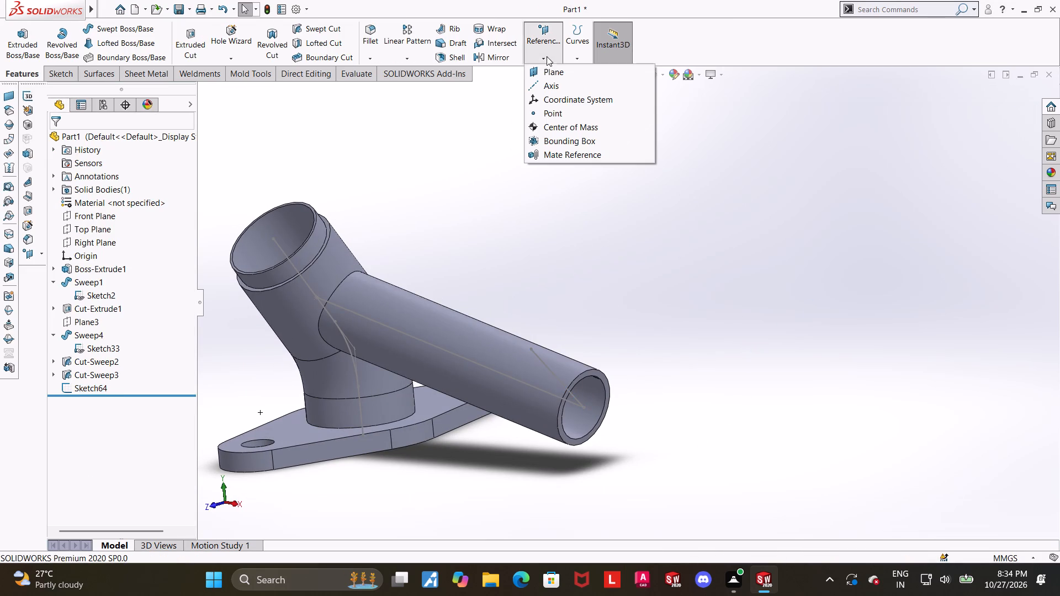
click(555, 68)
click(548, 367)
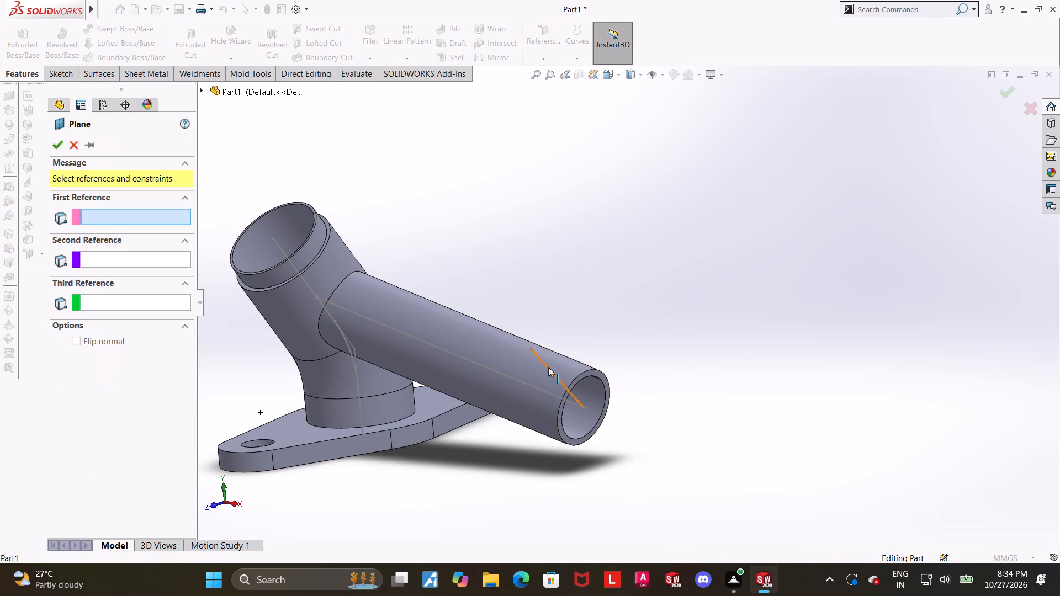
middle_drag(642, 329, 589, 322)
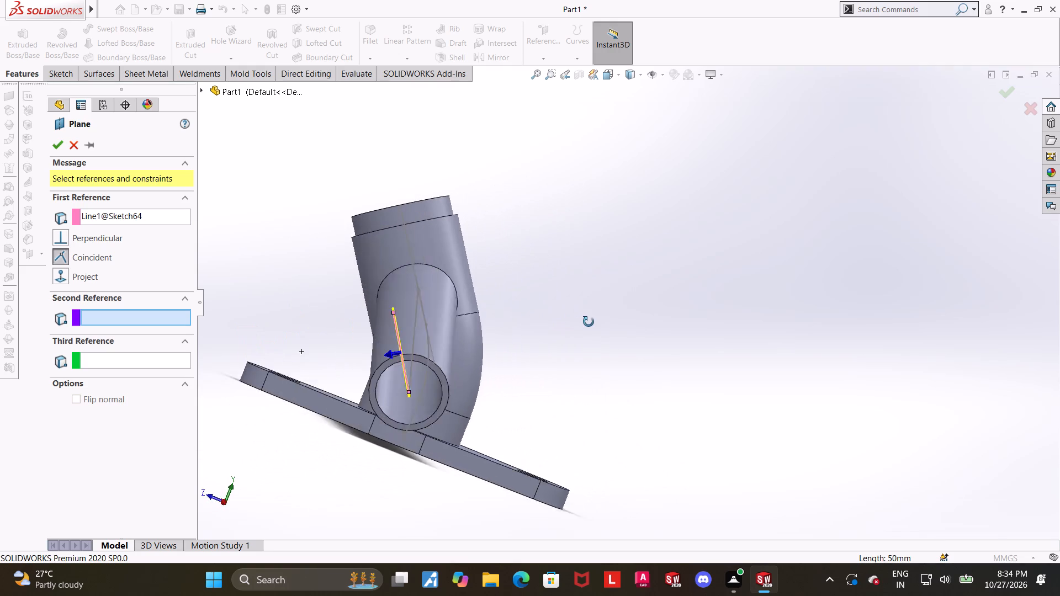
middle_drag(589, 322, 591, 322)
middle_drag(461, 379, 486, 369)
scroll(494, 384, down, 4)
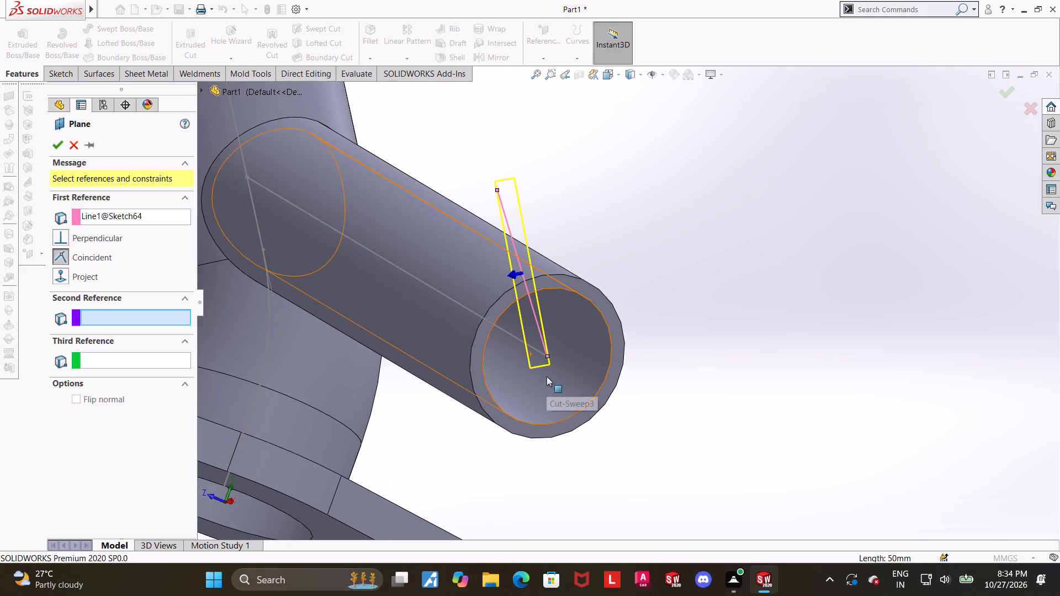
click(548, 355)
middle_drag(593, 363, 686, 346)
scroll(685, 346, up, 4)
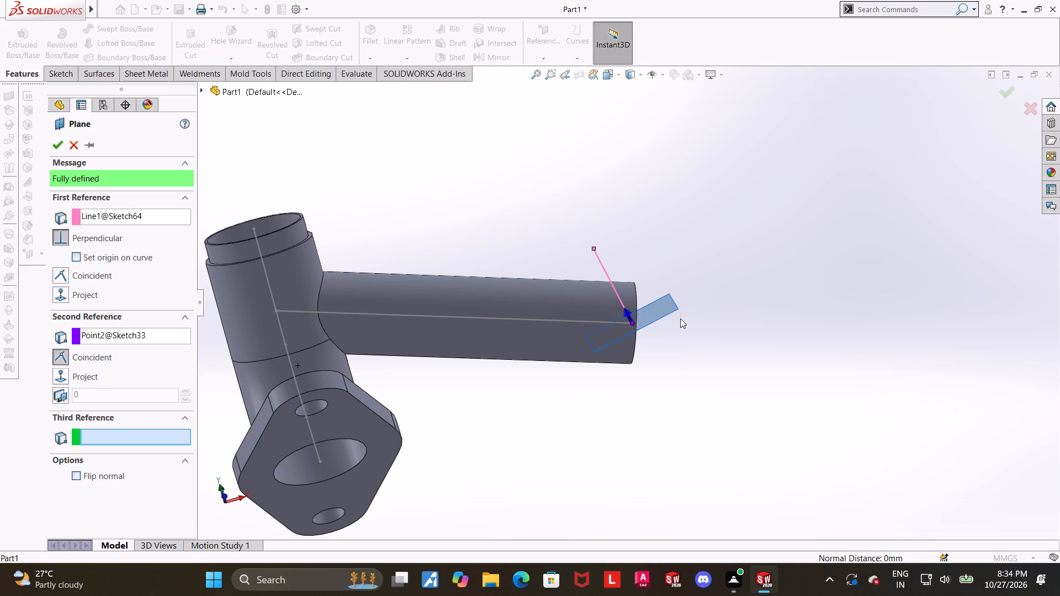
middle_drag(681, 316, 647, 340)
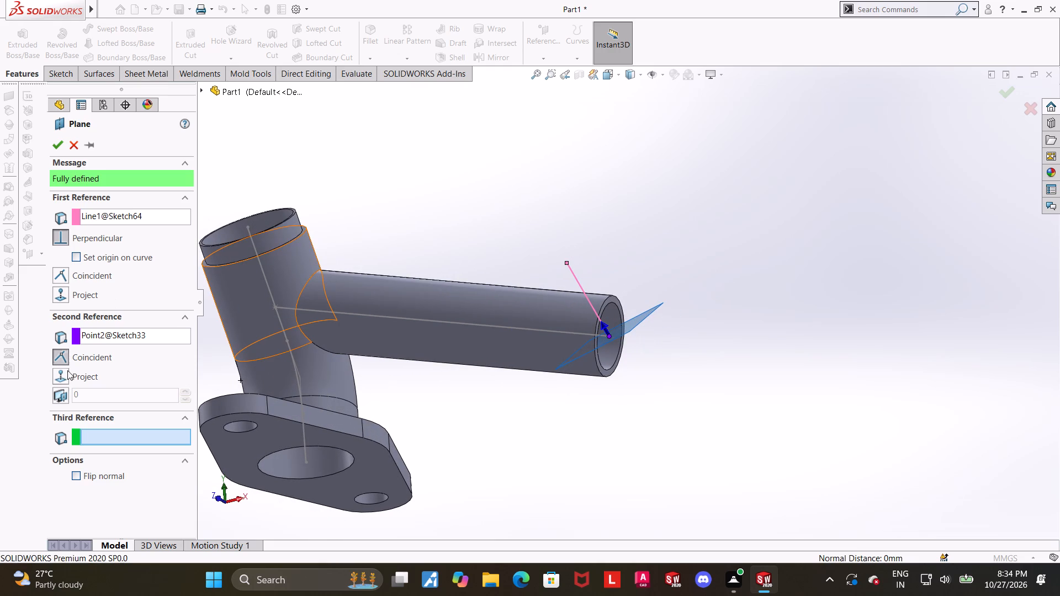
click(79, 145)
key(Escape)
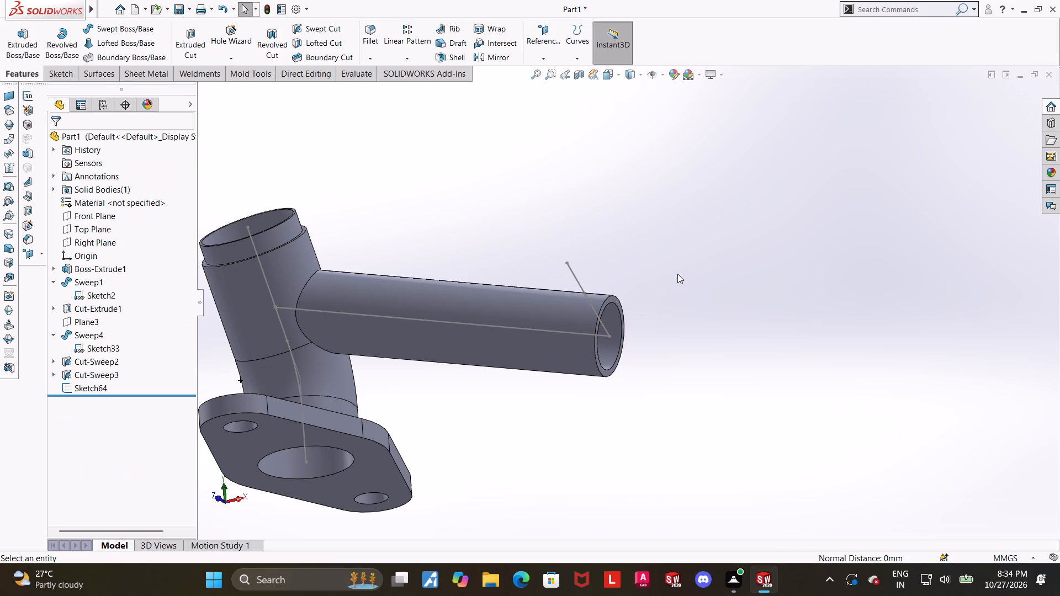
Examine the angled line's direction at the branch pipe's open end in the Front view.
middle_drag(675, 275, 682, 275)
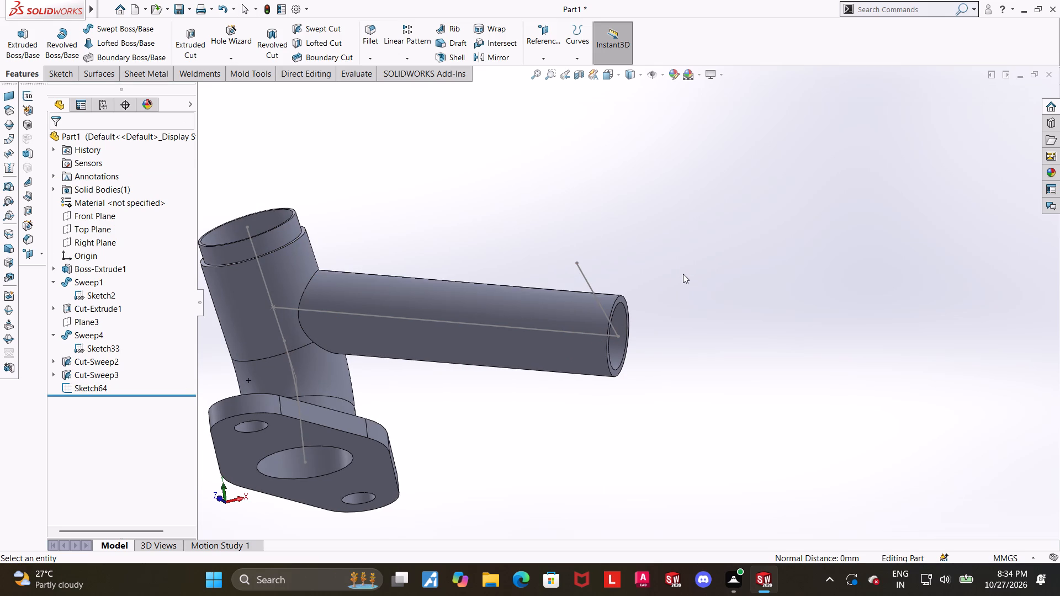
click(607, 74)
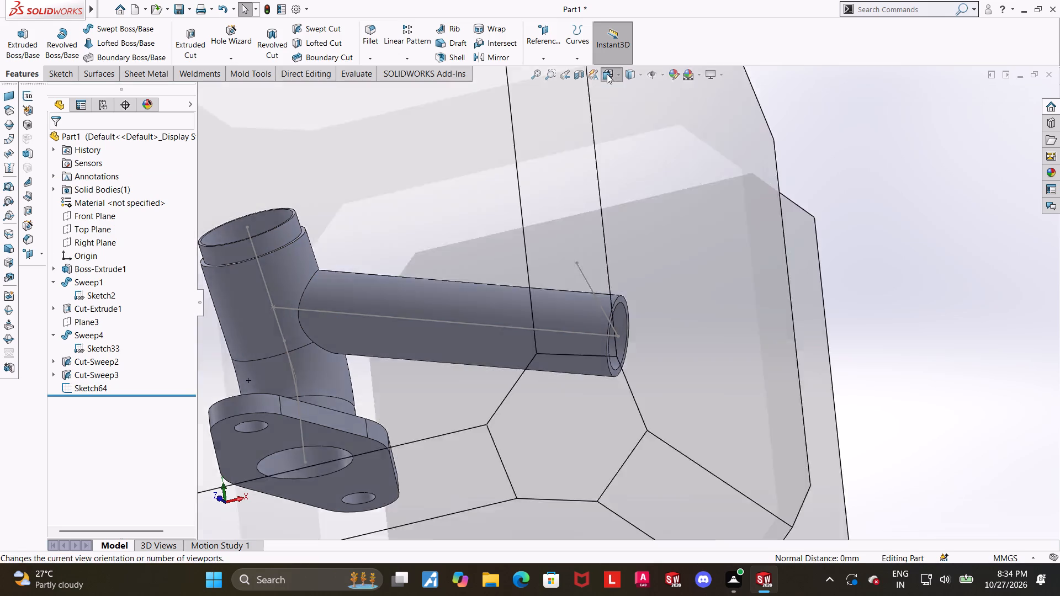
click(500, 337)
scroll(914, 419, up, 3)
scroll(893, 348, down, 1)
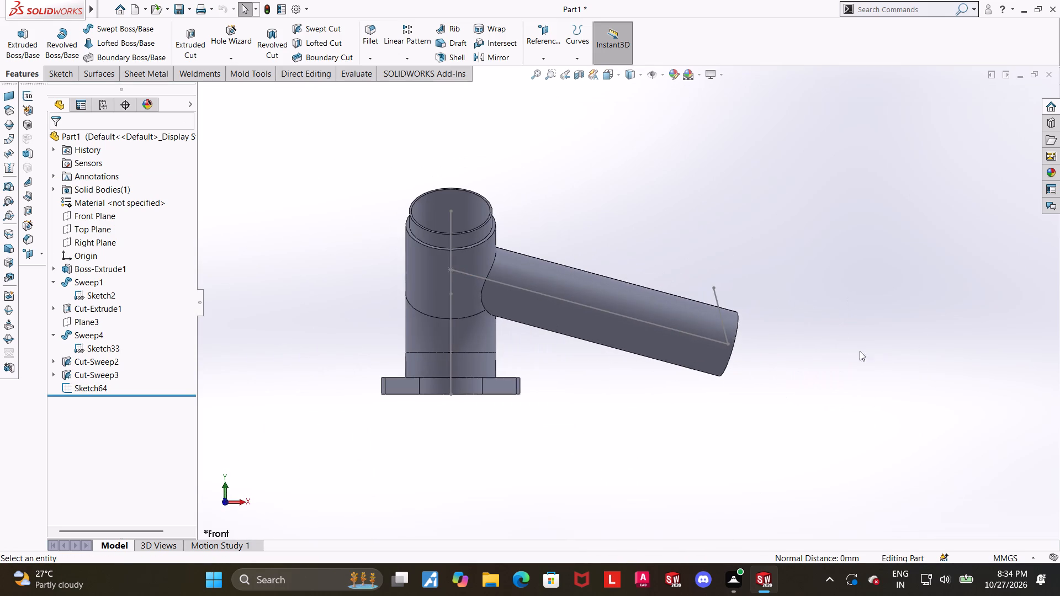
scroll(839, 351, down, 2)
scroll(754, 379, up, 1)
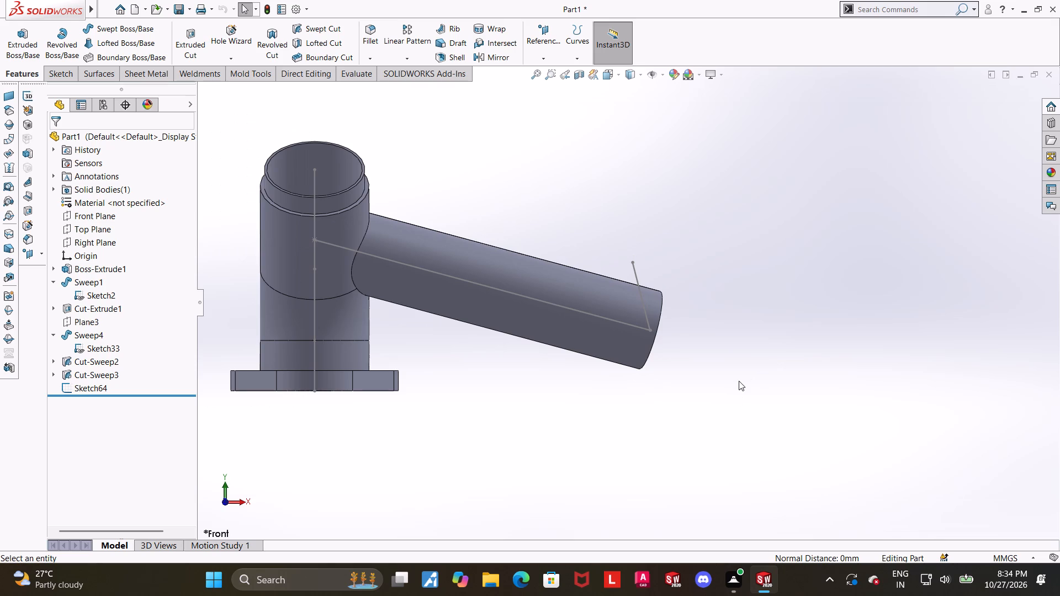
scroll(739, 381, down, 2)
scroll(739, 381, up, 2)
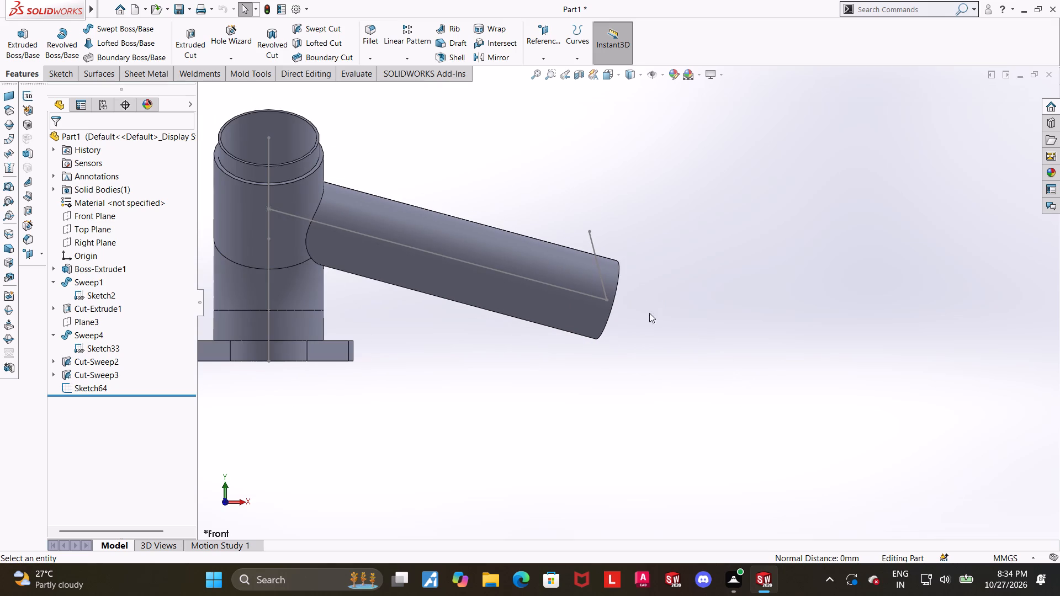
Open the angled line's sketch for editing and examine it from several angles and in the Front view.
click(67, 392)
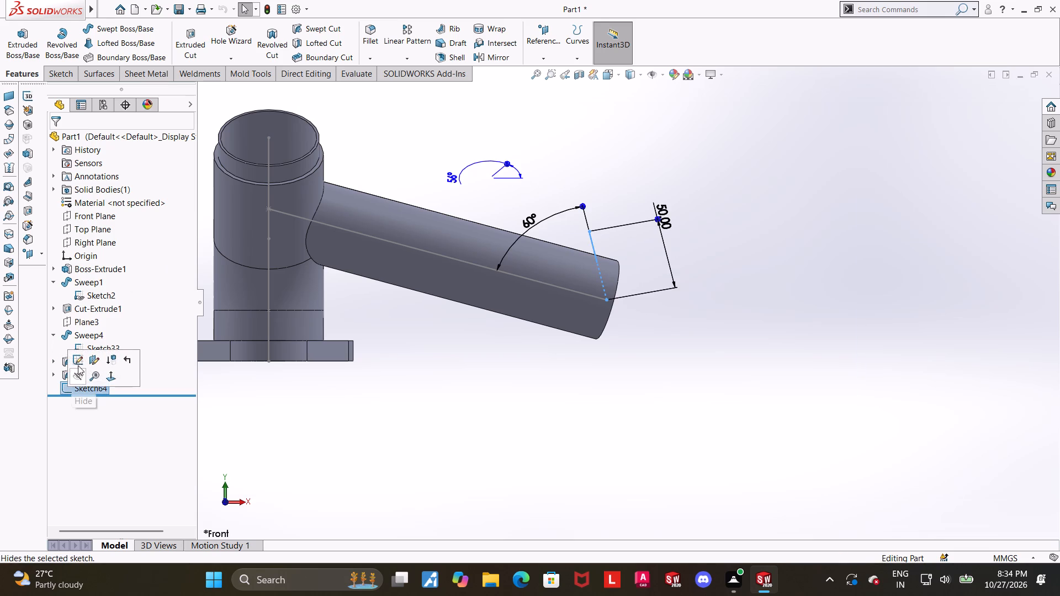
click(78, 358)
scroll(738, 276, down, 1)
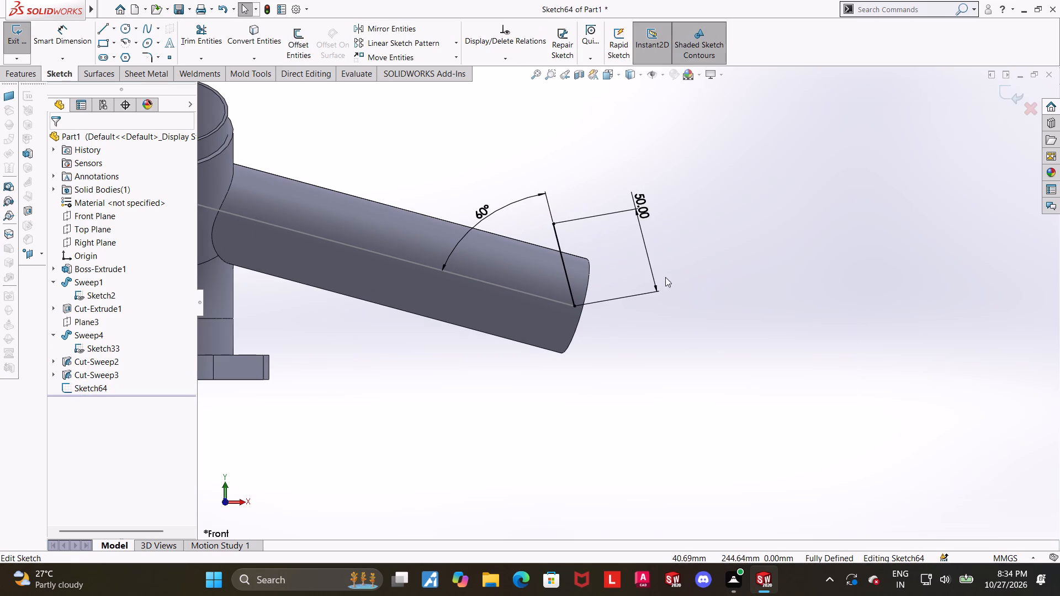
scroll(673, 273, up, 2)
middle_drag(592, 254, 564, 293)
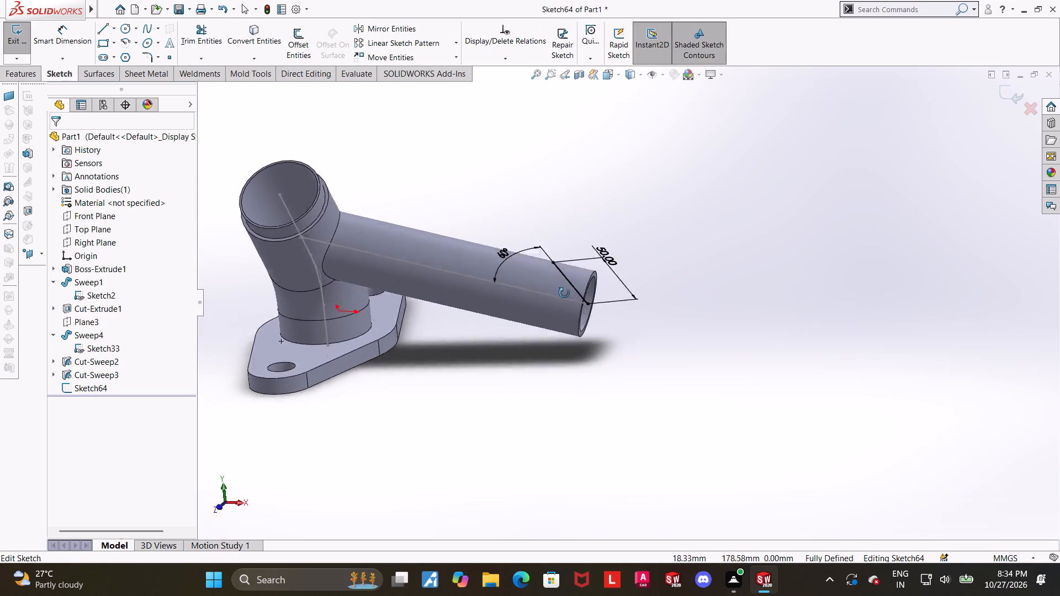
middle_drag(564, 293, 578, 236)
click(606, 71)
click(479, 318)
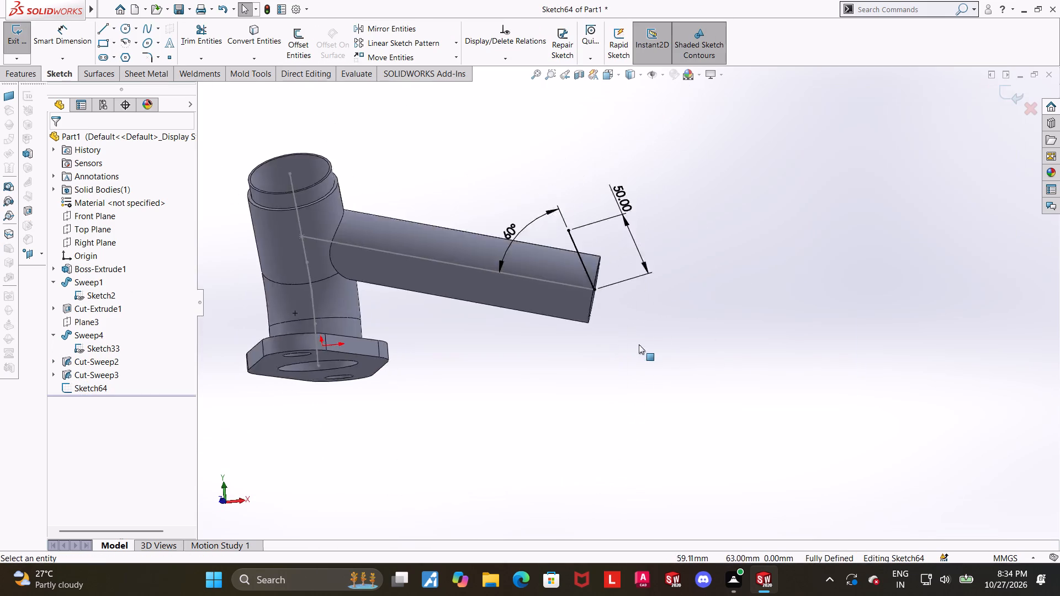
scroll(855, 382, up, 3)
scroll(862, 348, down, 1)
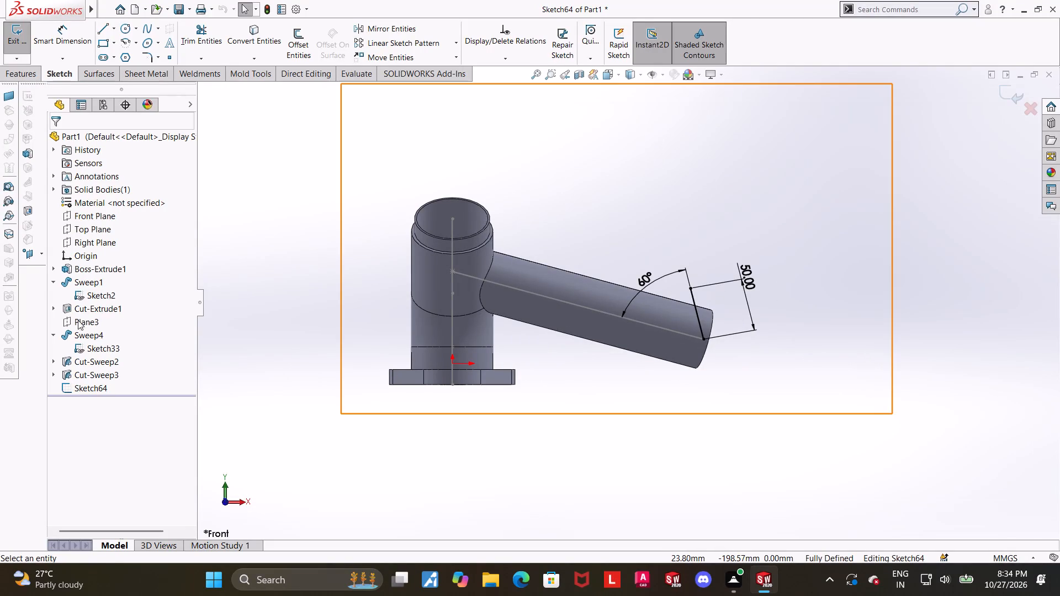
Examine the angled line and its dimensions square to Plane3 and from several angles around the branch pipe.
click(75, 319)
click(134, 299)
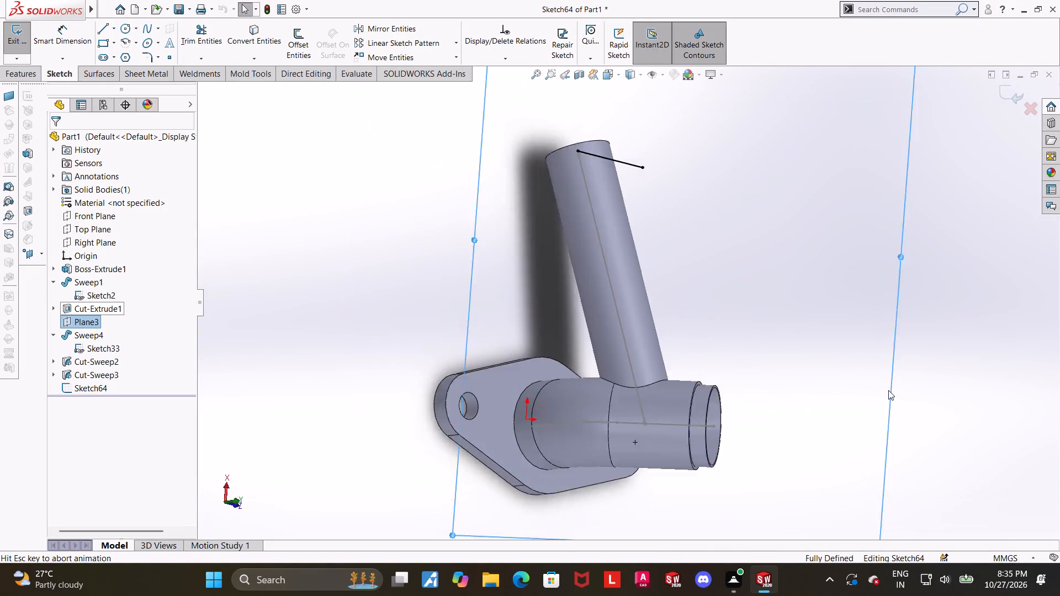
scroll(888, 390, up, 2)
scroll(671, 233, down, 4)
scroll(720, 323, up, 3)
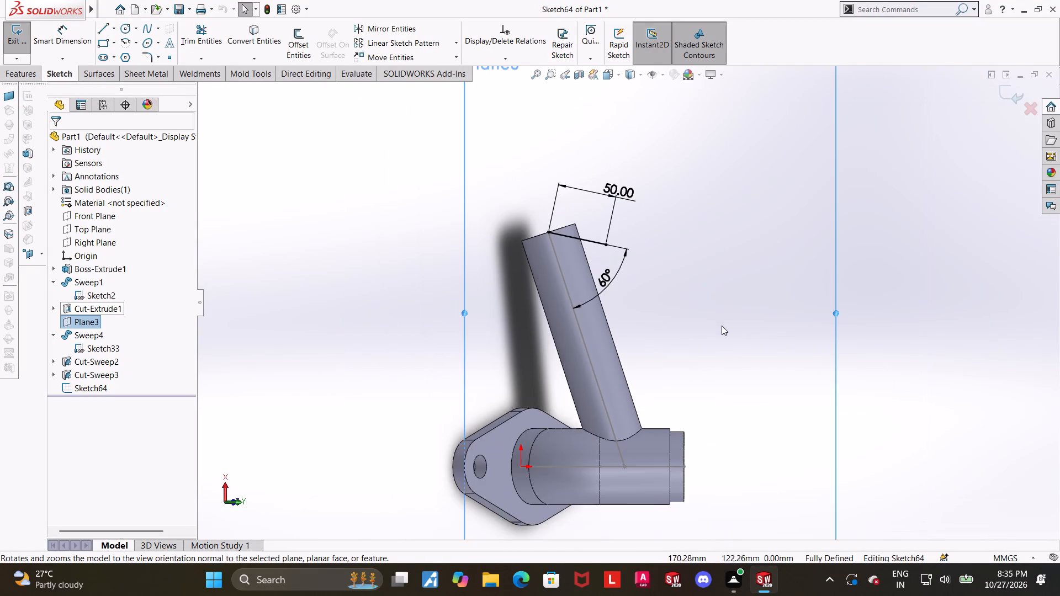
middle_drag(750, 358, 489, 145)
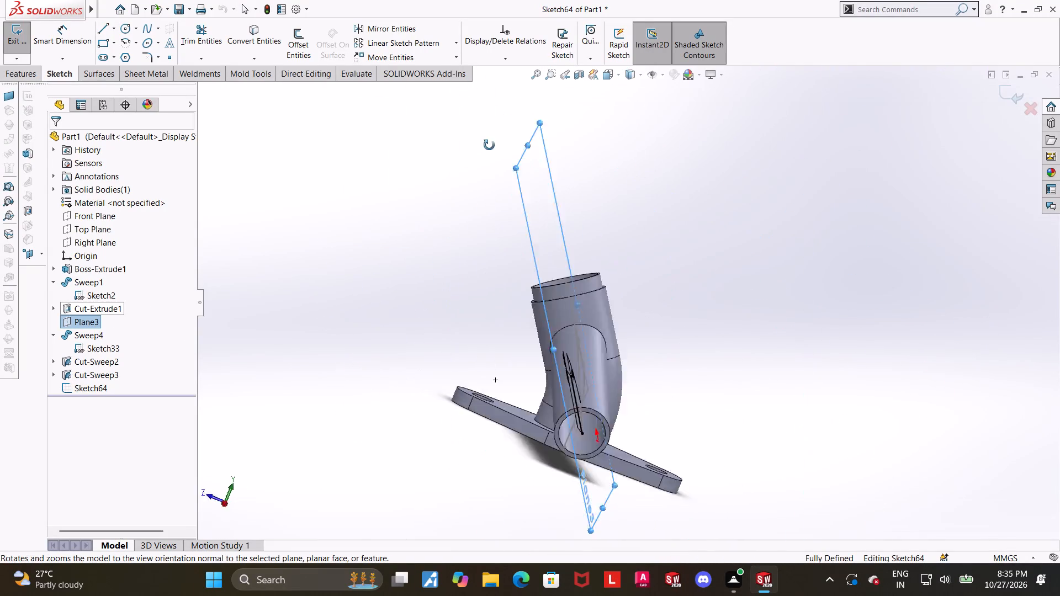
middle_drag(489, 145, 576, 167)
scroll(584, 175, up, 4)
middle_drag(858, 363, 871, 301)
scroll(708, 338, down, 3)
middle_drag(731, 381, 741, 371)
scroll(659, 339, down, 2)
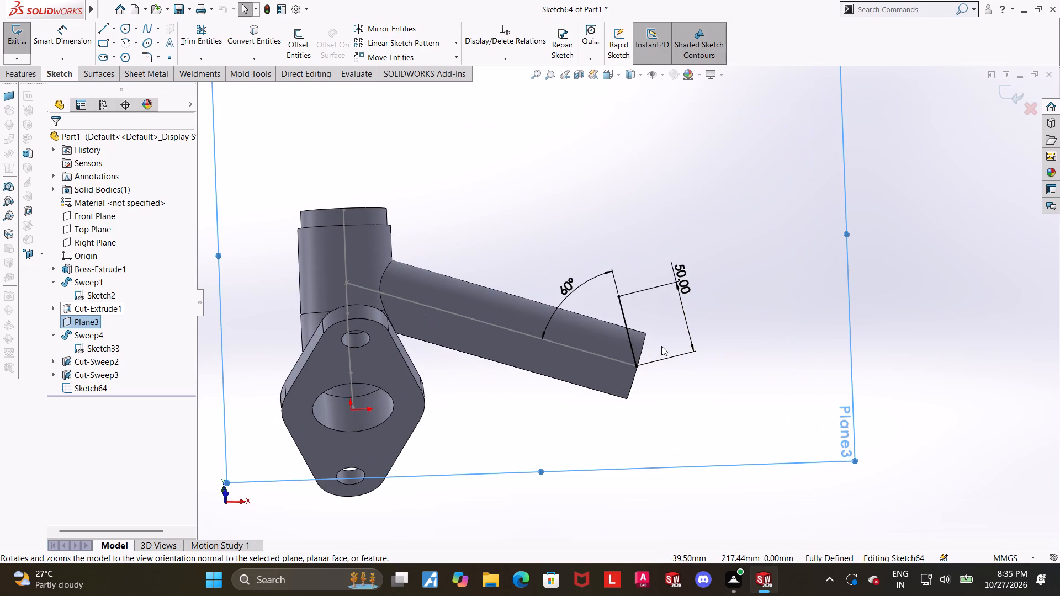
Examine the angled line's sketch at the branch pipe's end square-on and from several angles.
scroll(661, 346, down, 1)
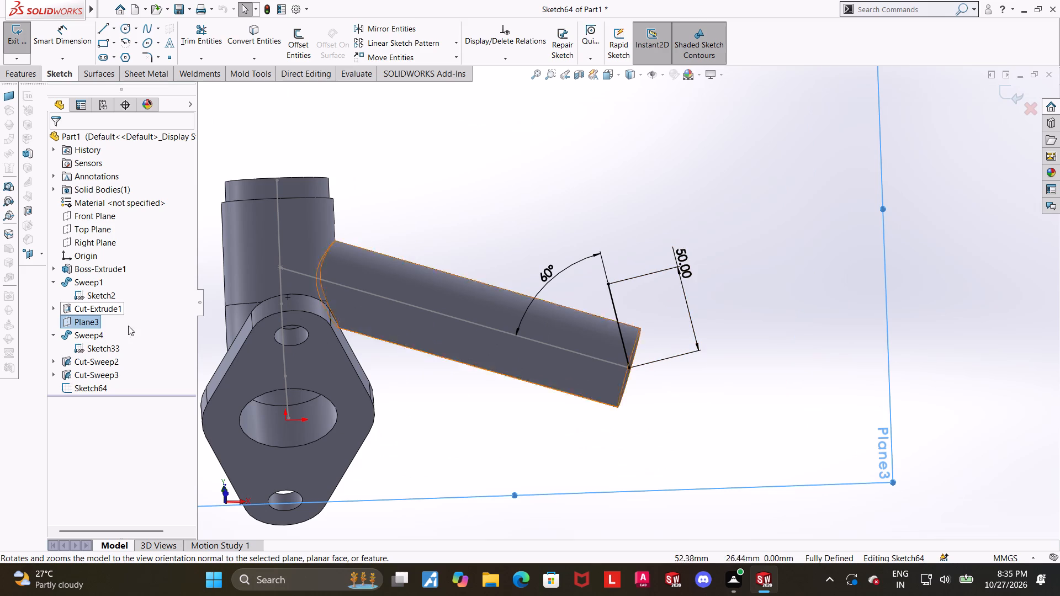
click(97, 391)
click(122, 371)
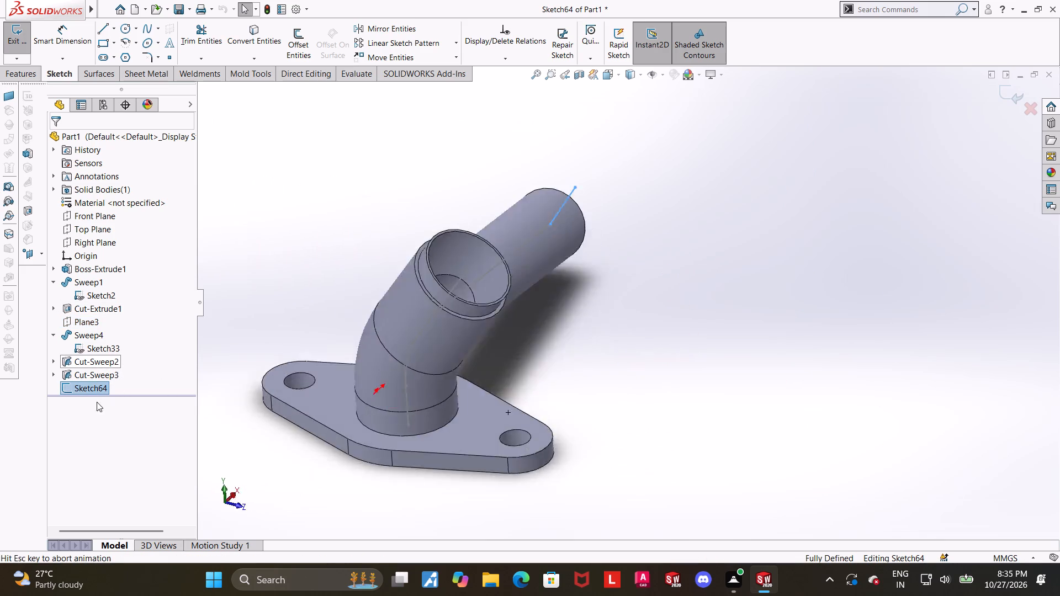
click(89, 385)
click(126, 369)
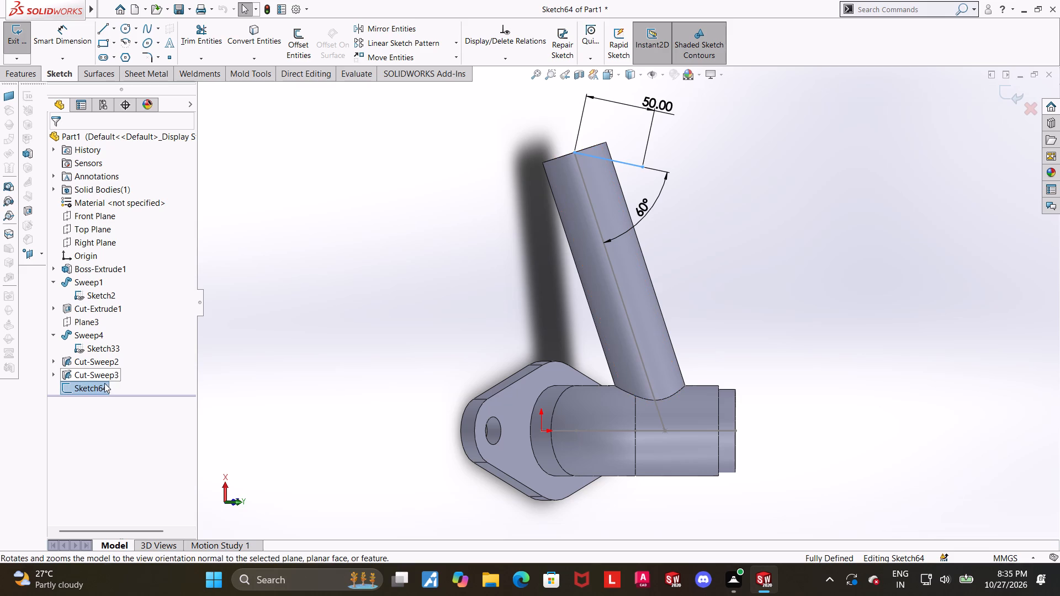
click(102, 385)
scroll(414, 338, up, 5)
middle_drag(671, 328, 484, 196)
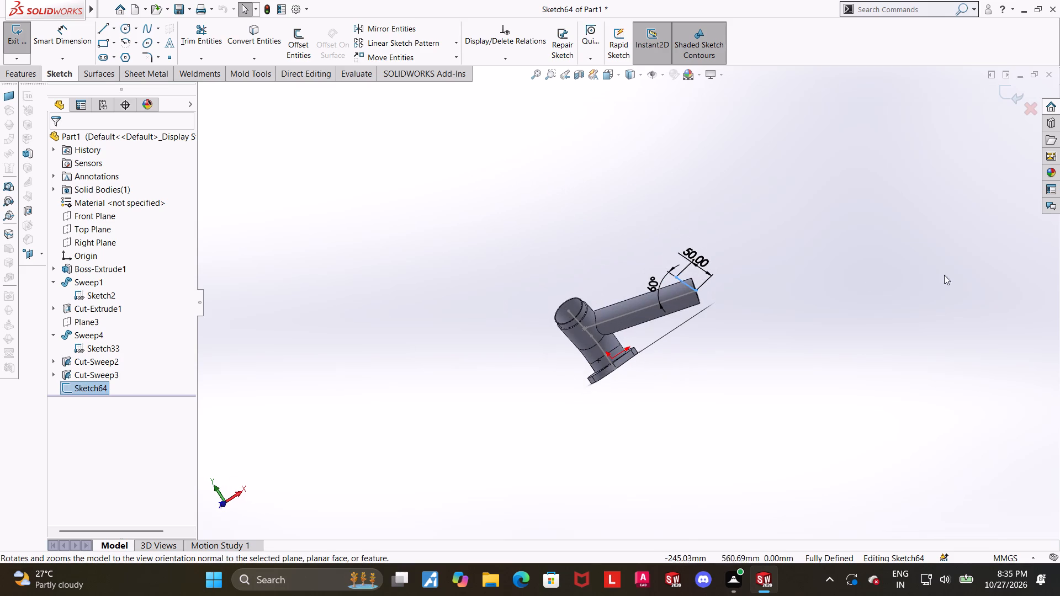
click(932, 296)
scroll(725, 285, down, 4)
middle_drag(722, 320, 712, 269)
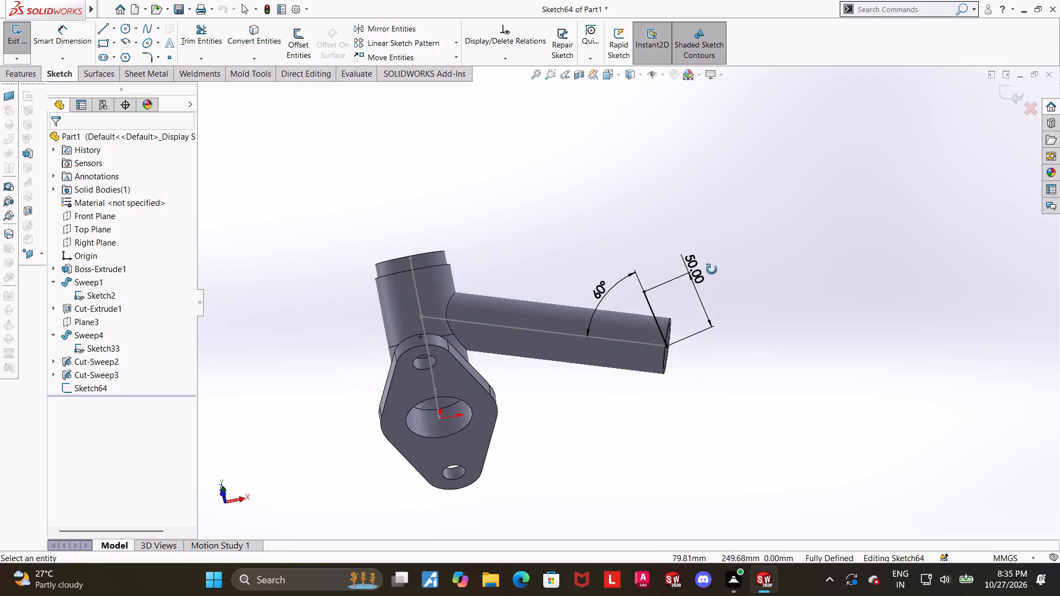
middle_drag(712, 269, 717, 272)
Sketch lines closing a narrow rectangle along the 50 mm angled line at the branch end, about 9 mm wide and 91 mm long.
scroll(724, 318, down, 4)
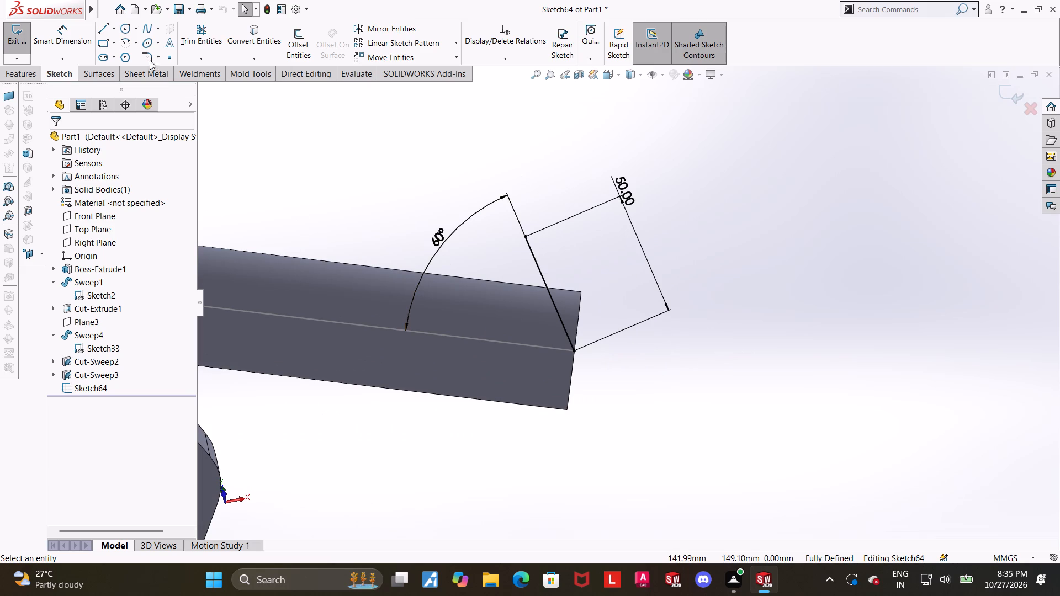
click(98, 34)
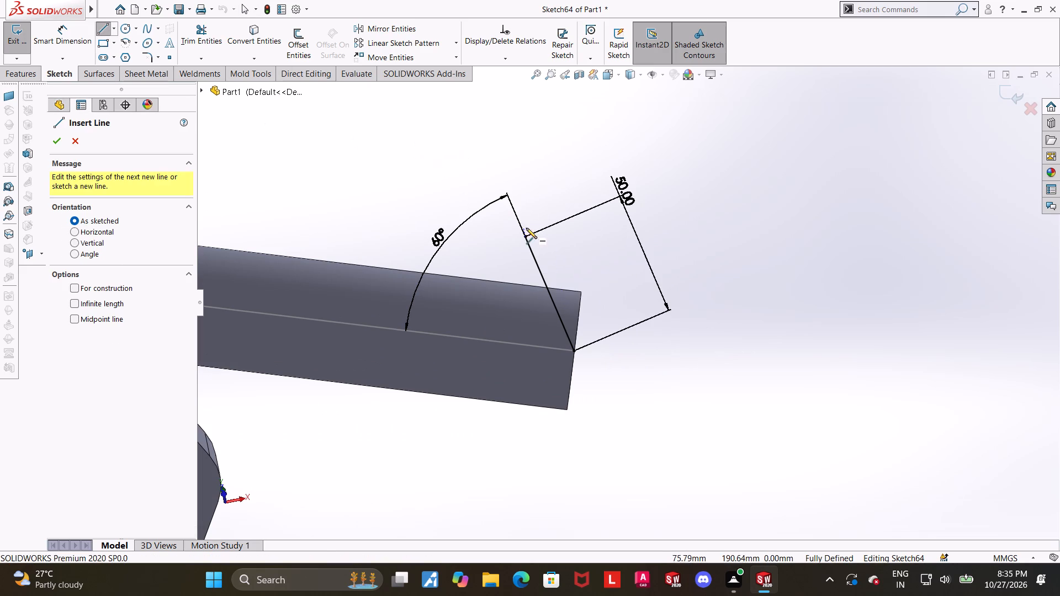
click(526, 240)
click(545, 229)
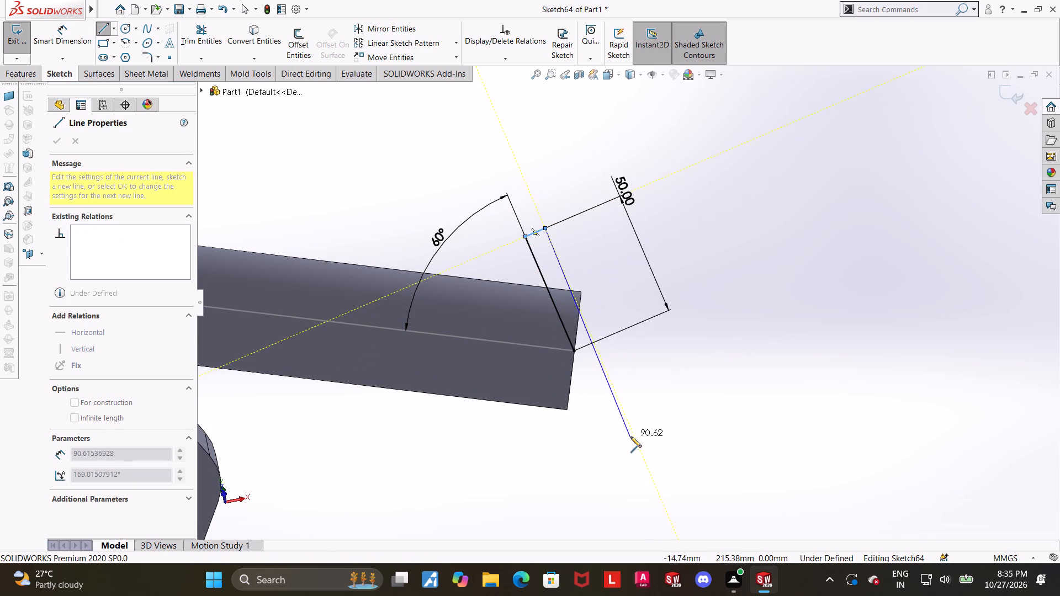
click(632, 437)
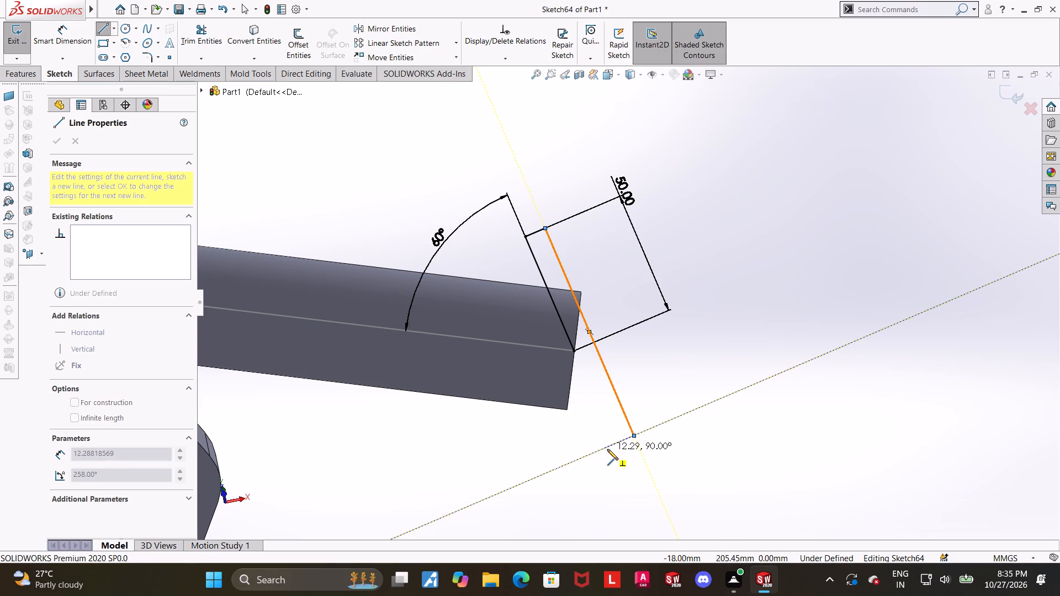
key(Escape)
key(Escape)
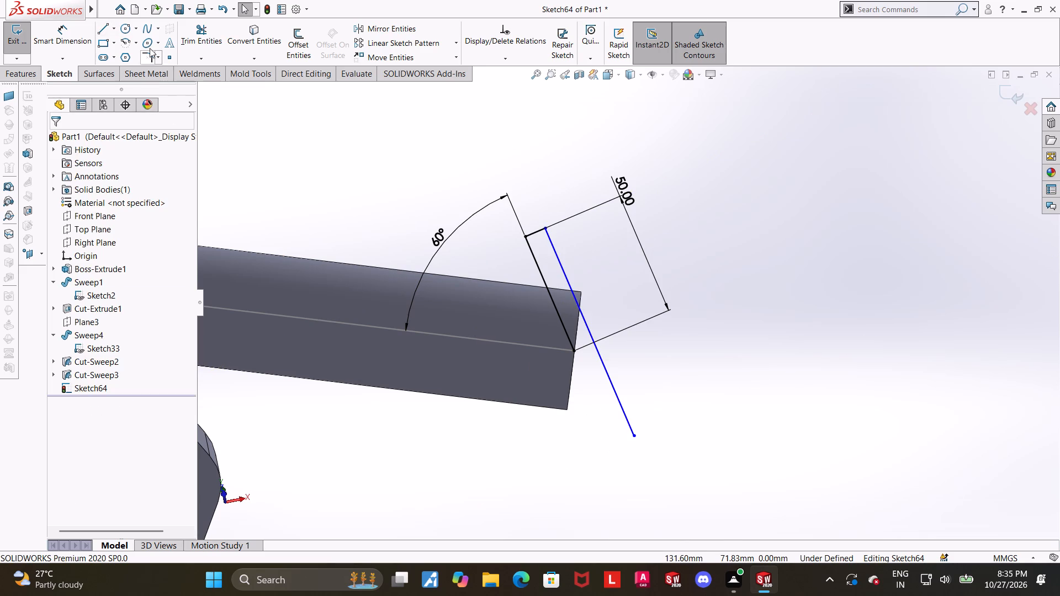
click(105, 29)
click(575, 350)
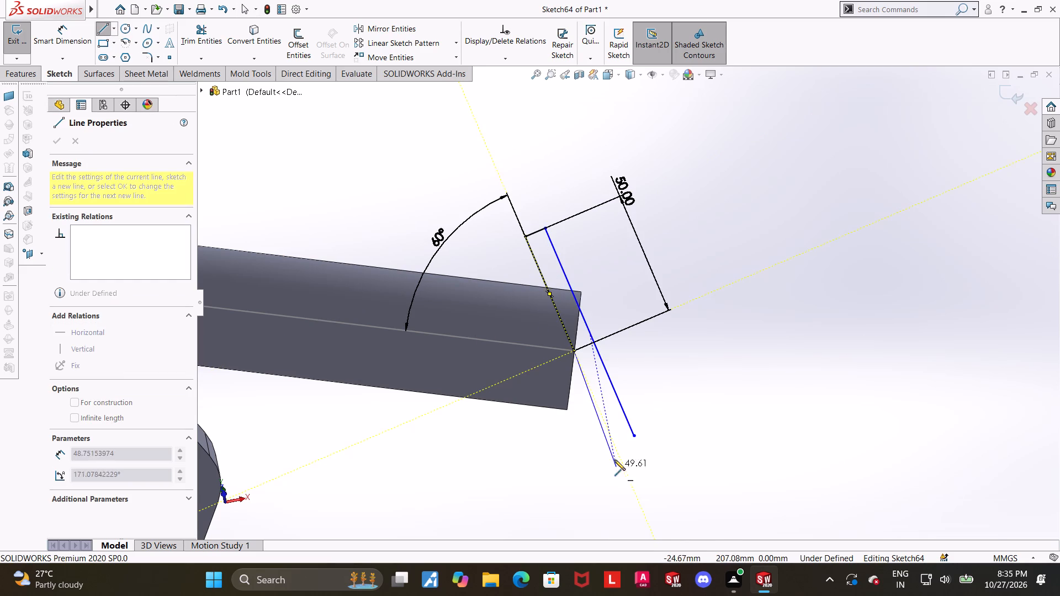
click(614, 446)
click(633, 437)
key(Escape)
key(Escape)
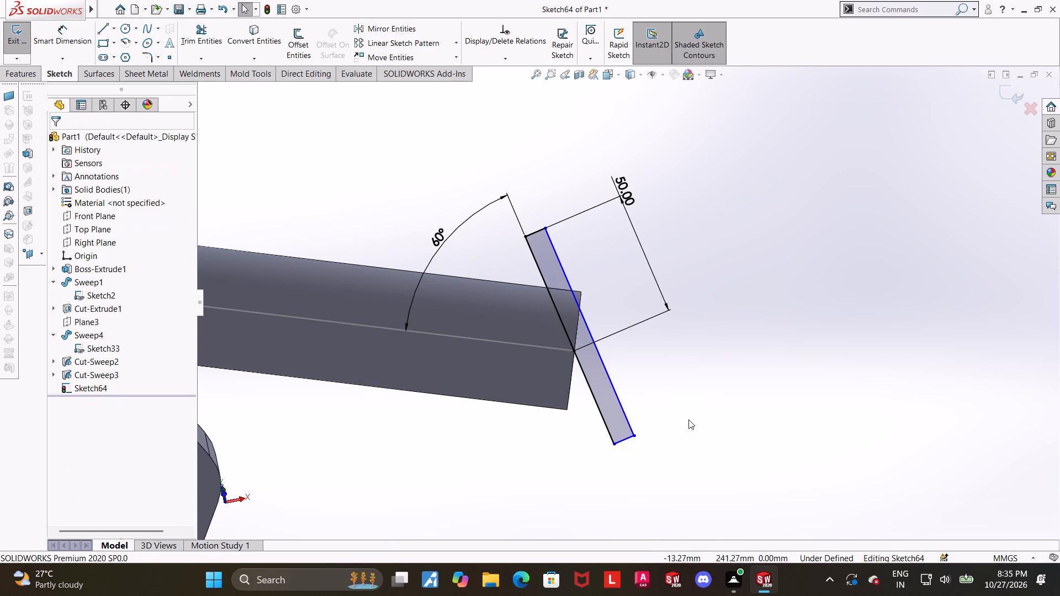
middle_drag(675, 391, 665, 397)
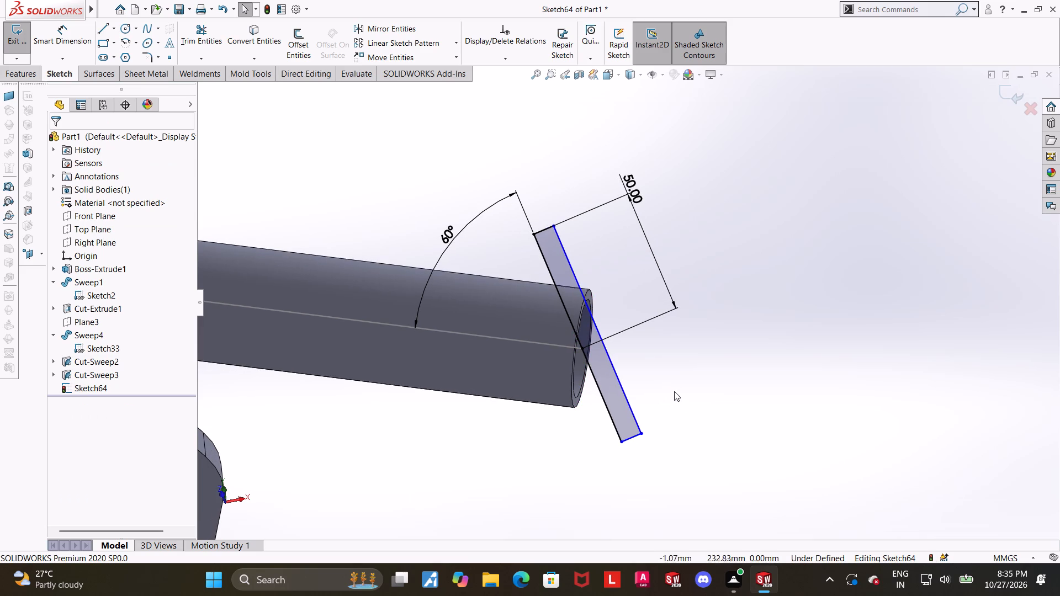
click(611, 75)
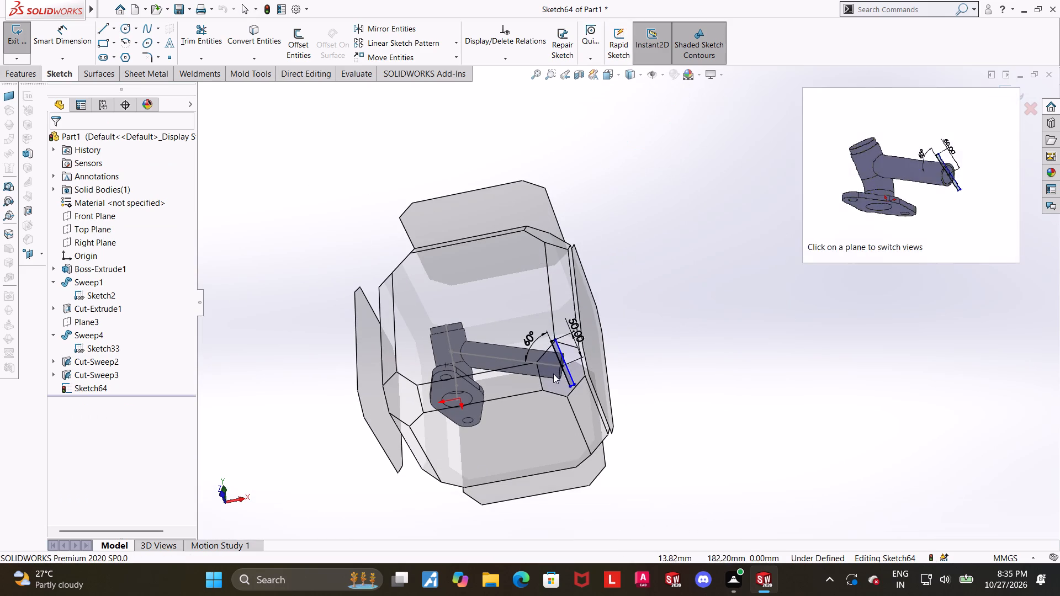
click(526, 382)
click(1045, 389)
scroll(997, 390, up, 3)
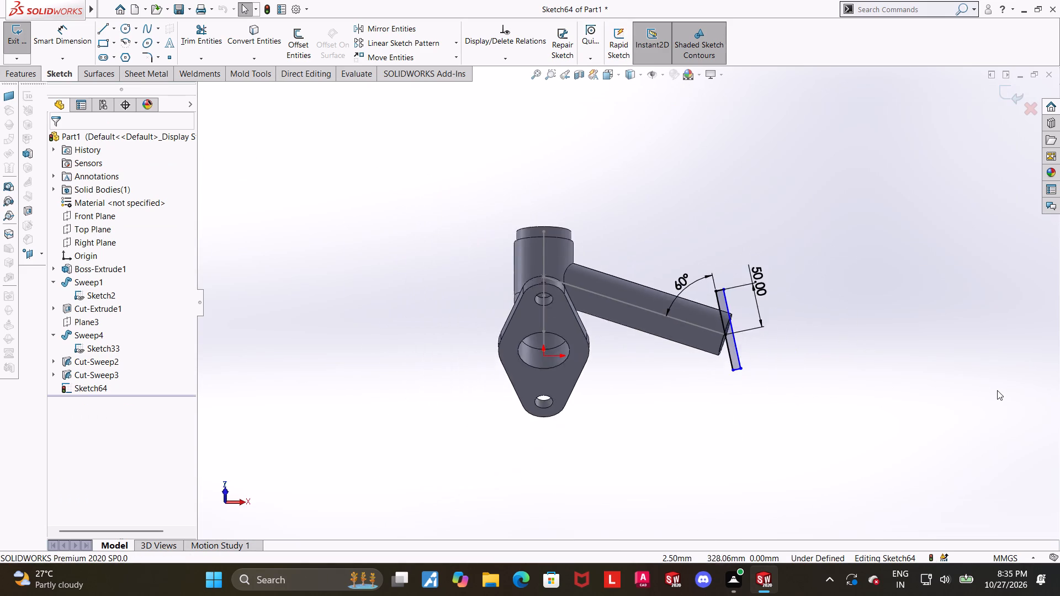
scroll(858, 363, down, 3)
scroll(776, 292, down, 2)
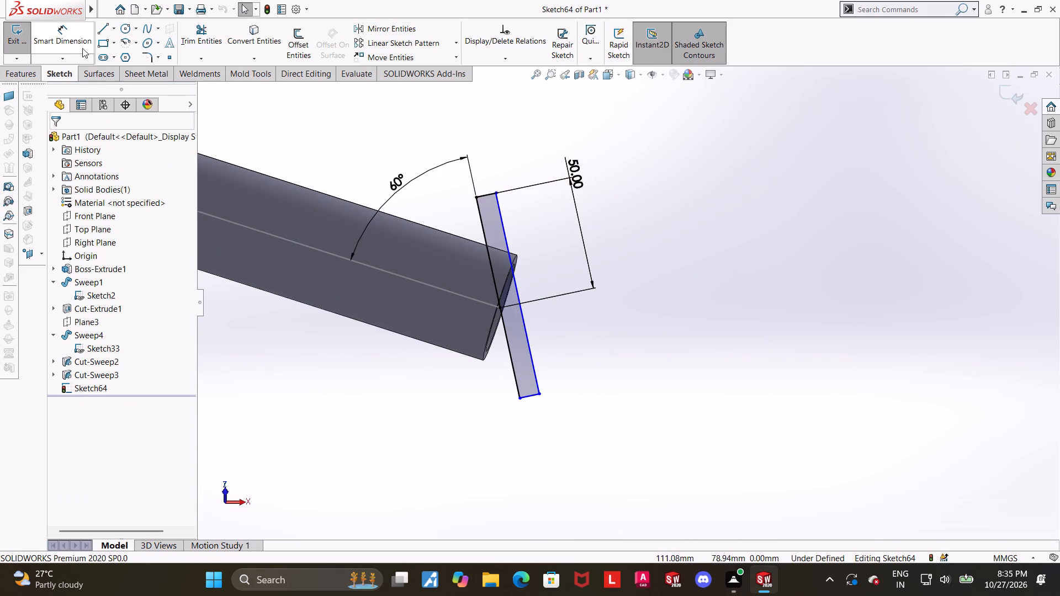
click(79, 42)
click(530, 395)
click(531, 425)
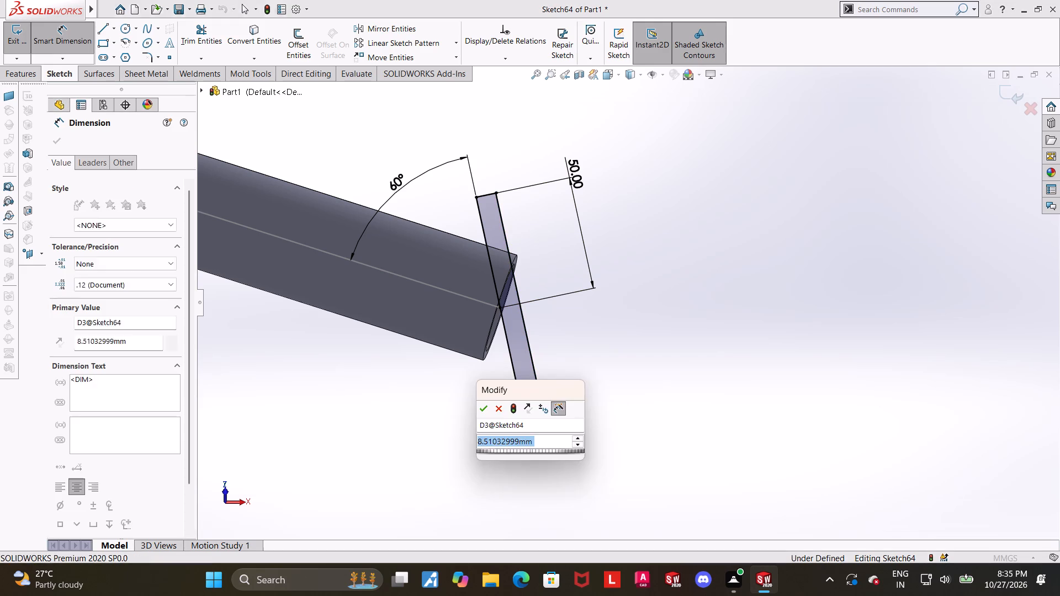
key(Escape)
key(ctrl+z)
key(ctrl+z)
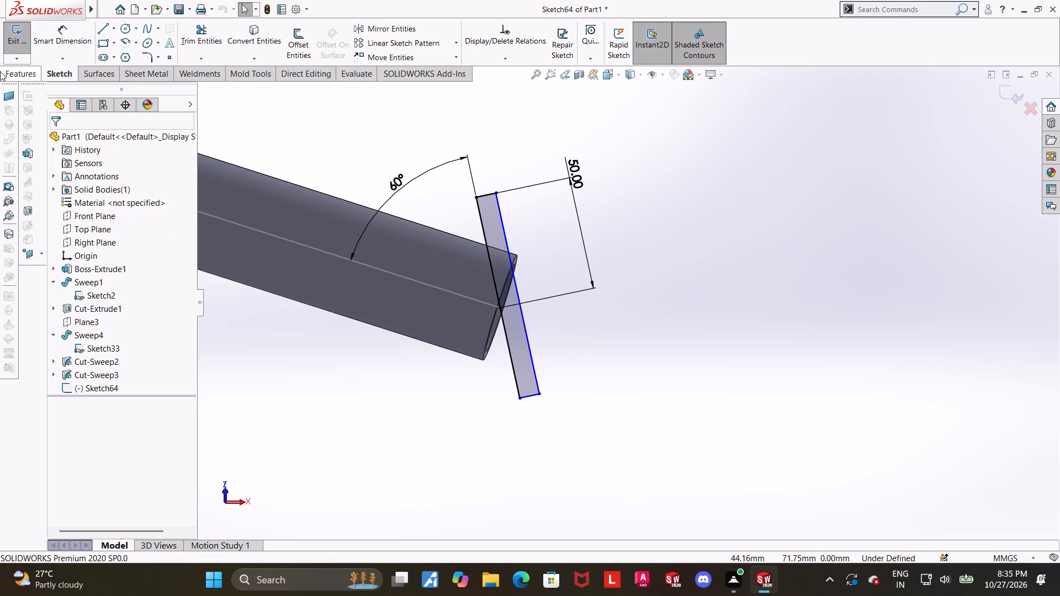
Dimension the rectangle's lower short edge to 12 mm, measured along the edge.
click(41, 38)
click(531, 396)
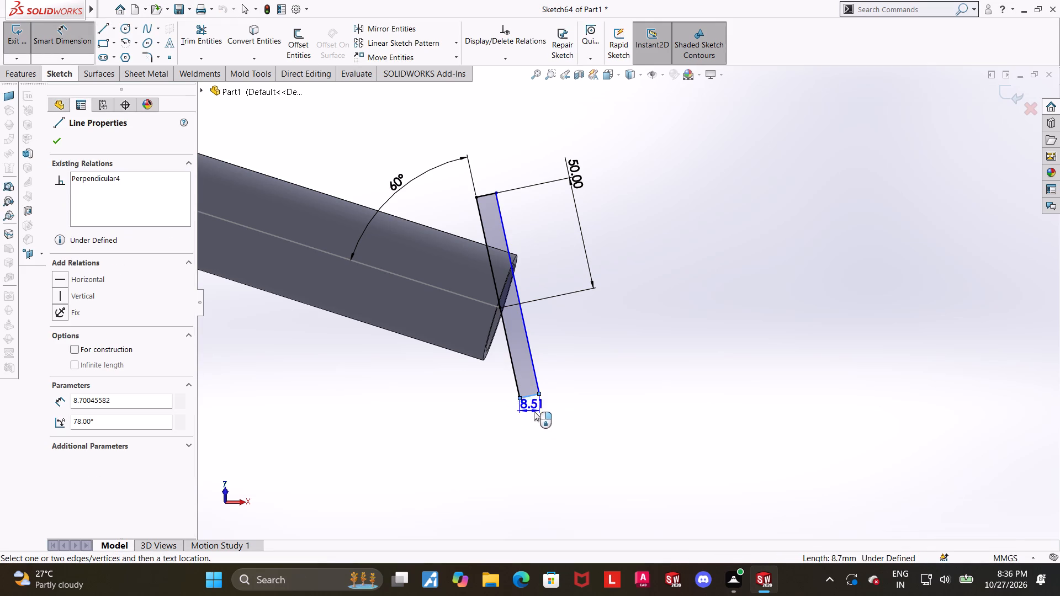
click(547, 421)
text(12)
key(Return)
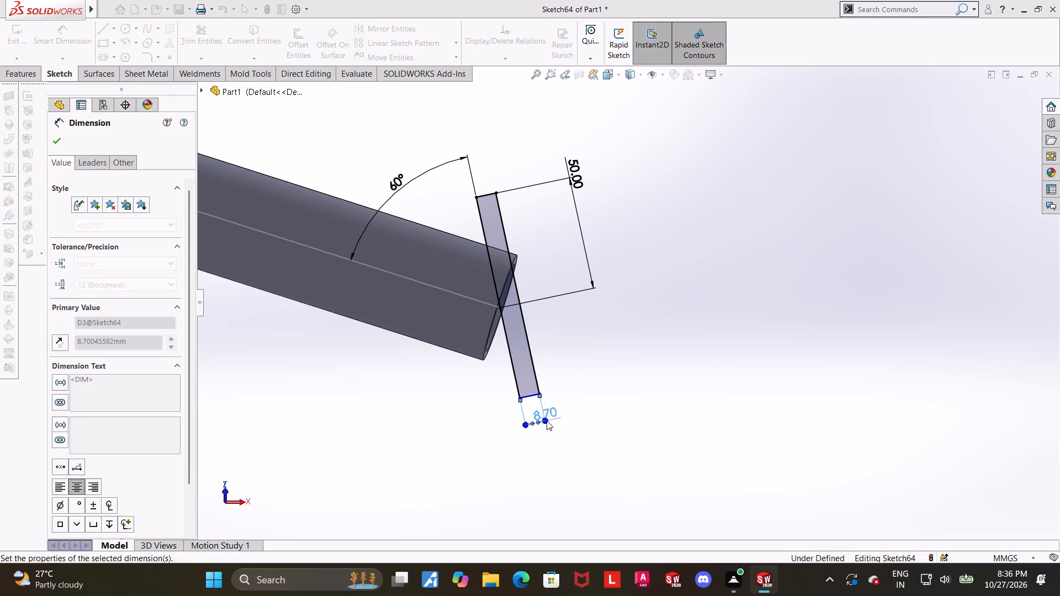
key(Escape)
key(Escape)
click(708, 405)
Examine the narrow rectangle at the branch end from several angles and in a standard view showing the flange face.
scroll(506, 196, down, 2)
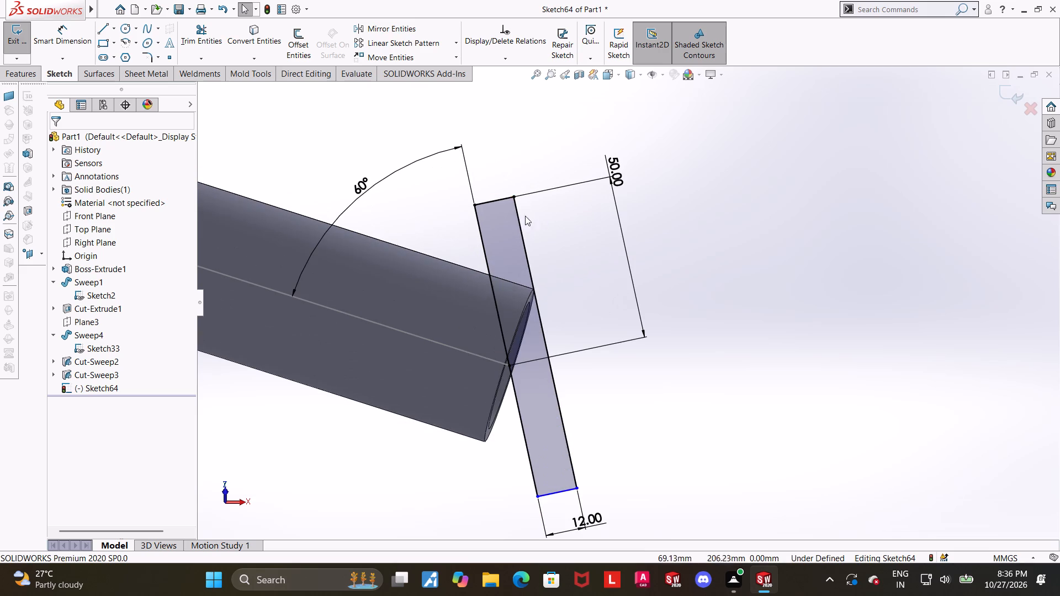
middle_drag(601, 281, 589, 372)
scroll(589, 370, up, 3)
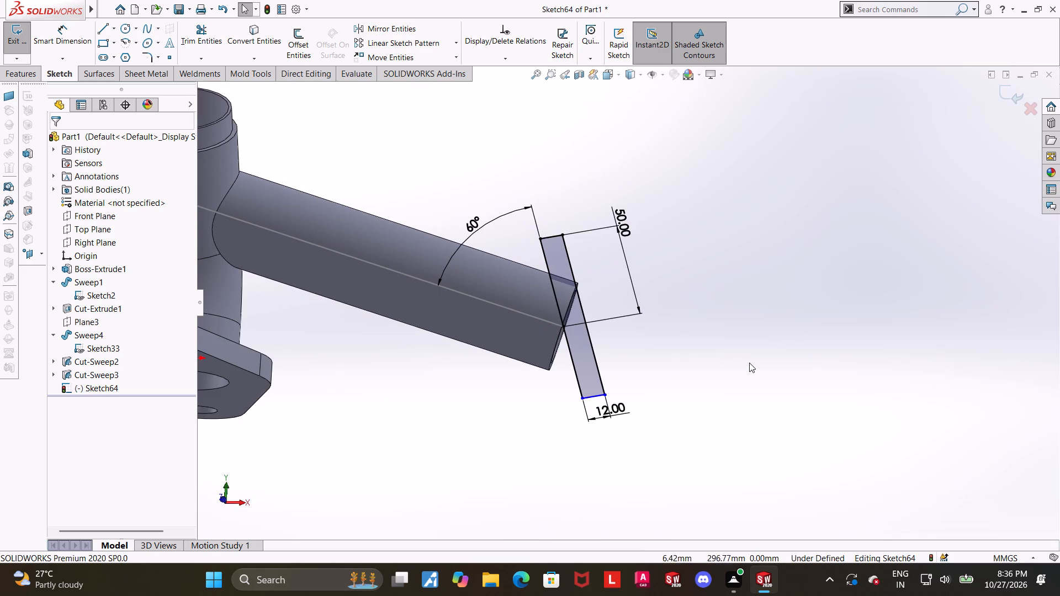
click(749, 364)
click(607, 79)
click(490, 348)
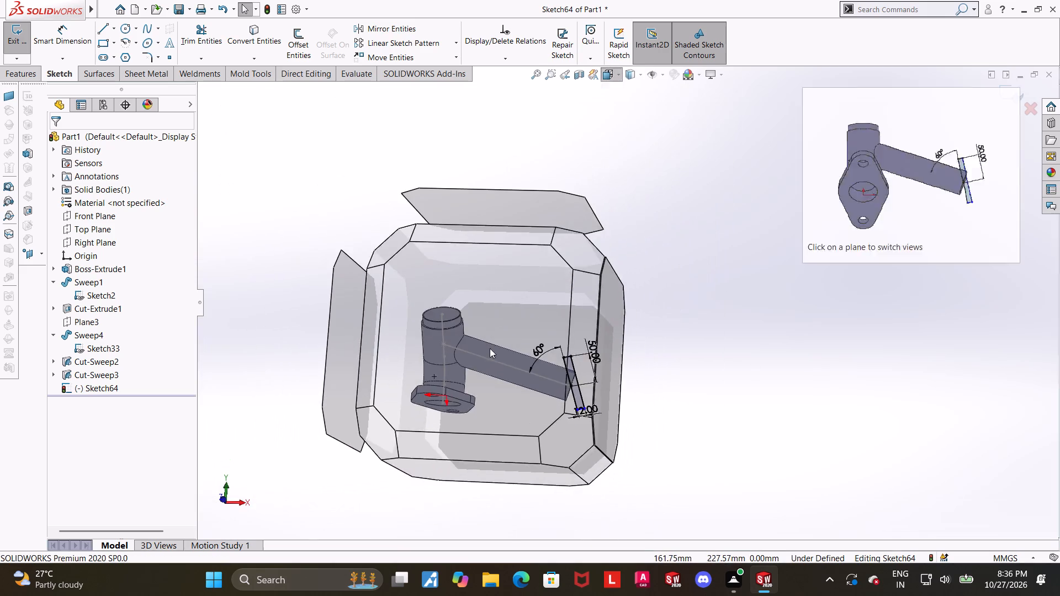
scroll(759, 358, up, 4)
scroll(880, 337, down, 2)
middle_drag(865, 349, 860, 332)
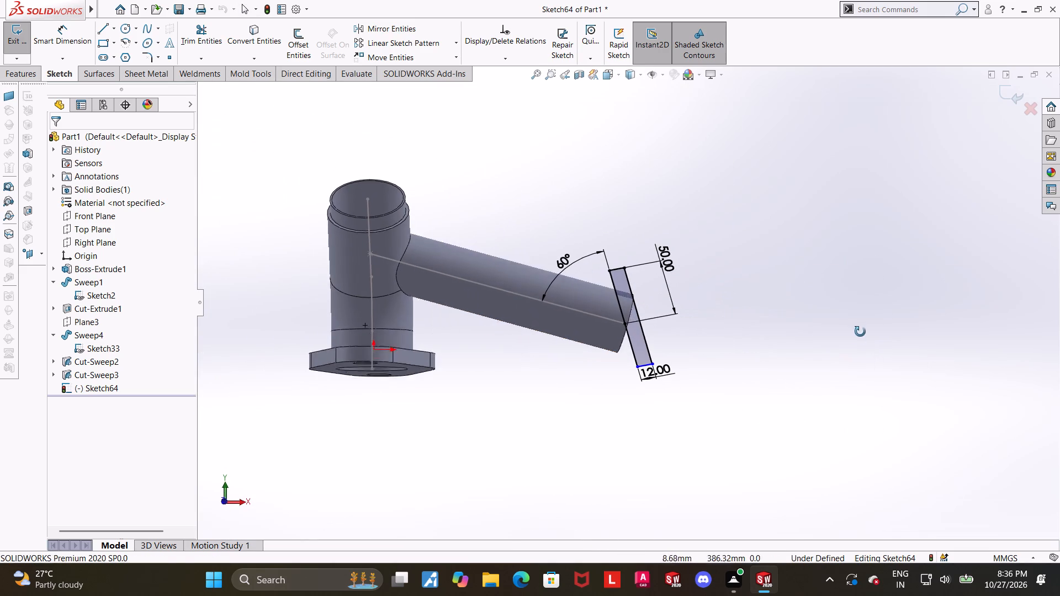
middle_drag(860, 332, 849, 297)
click(608, 79)
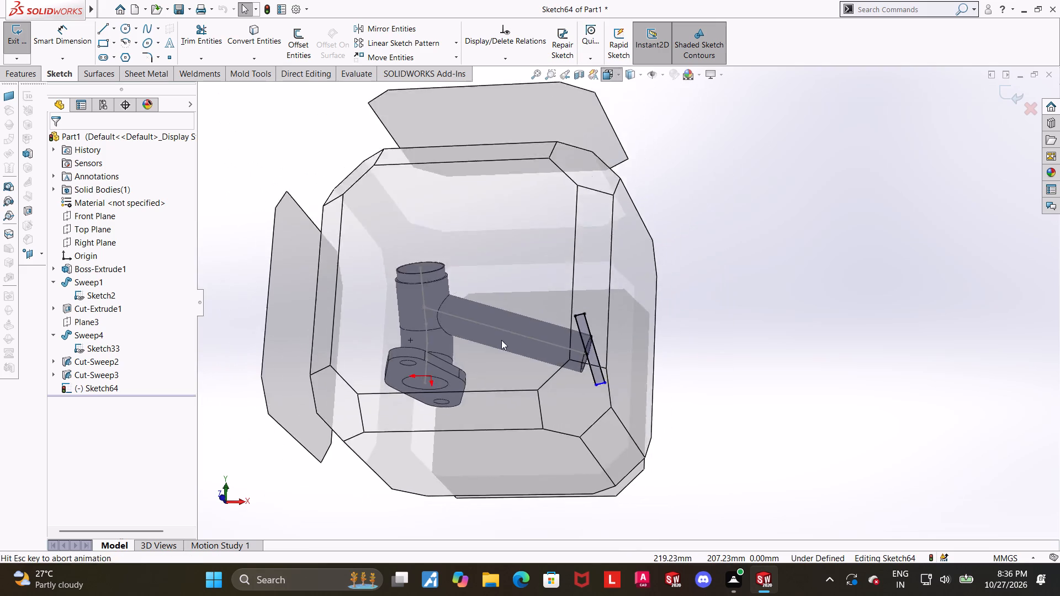
click(495, 422)
scroll(846, 419, up, 4)
scroll(828, 321, down, 3)
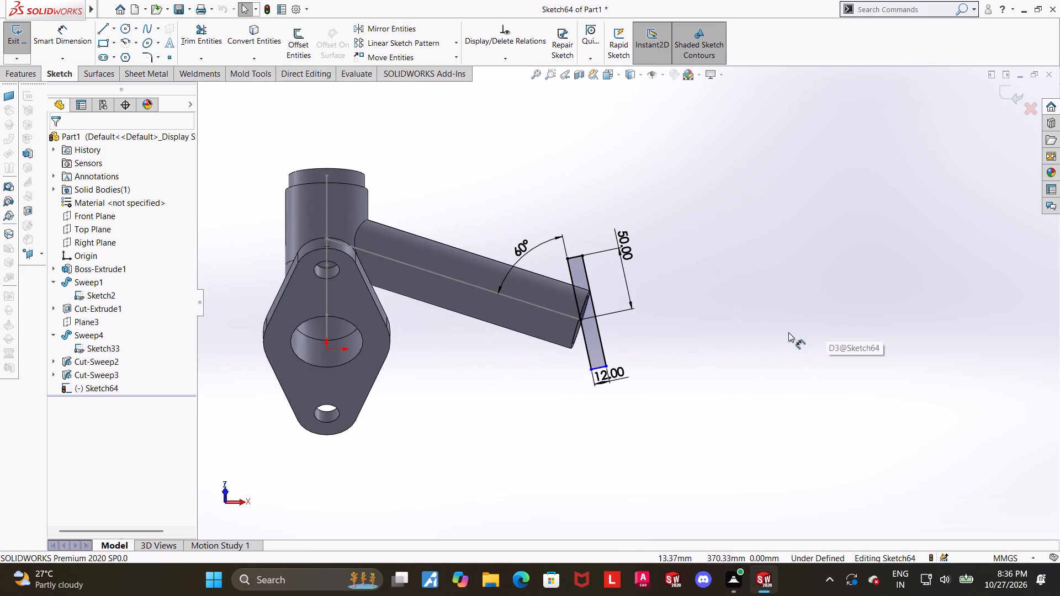
click(777, 332)
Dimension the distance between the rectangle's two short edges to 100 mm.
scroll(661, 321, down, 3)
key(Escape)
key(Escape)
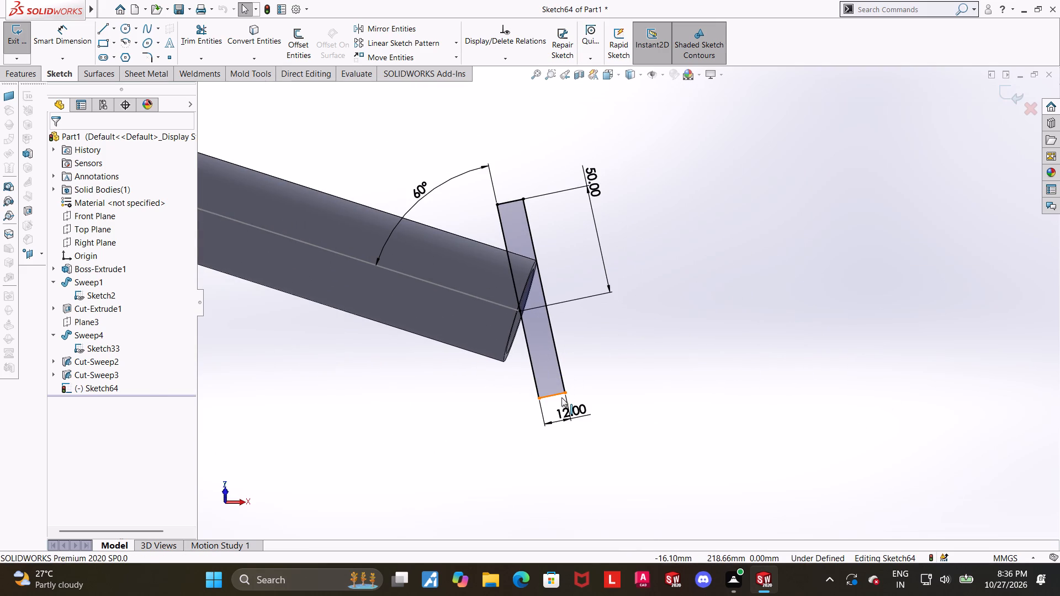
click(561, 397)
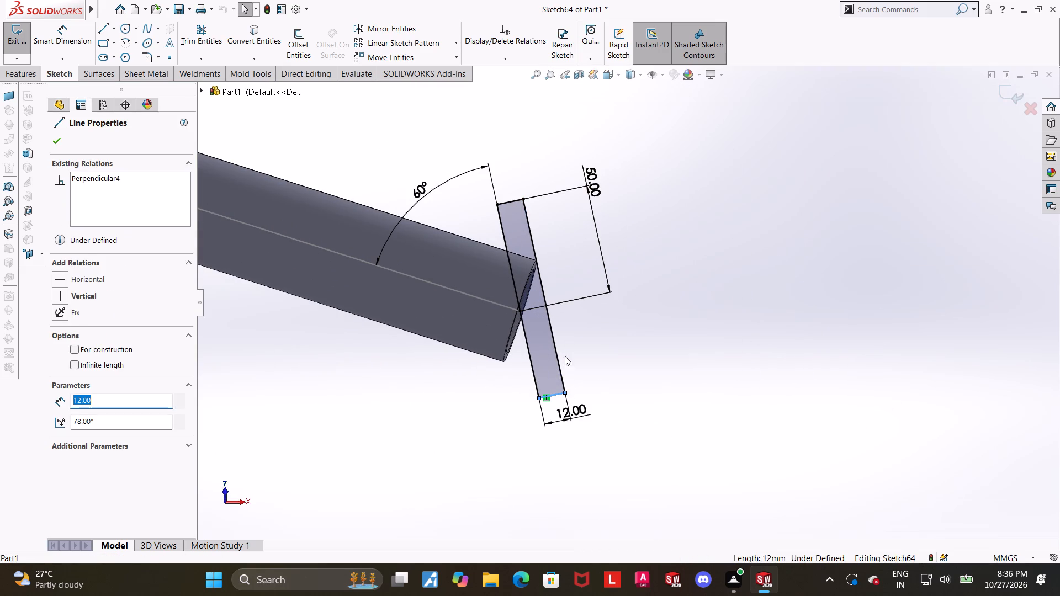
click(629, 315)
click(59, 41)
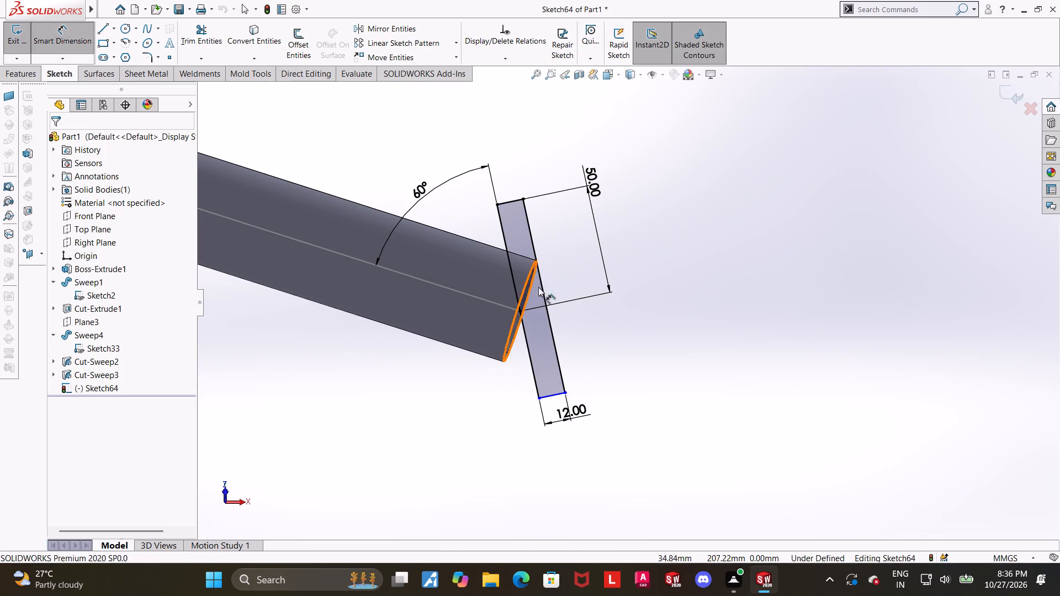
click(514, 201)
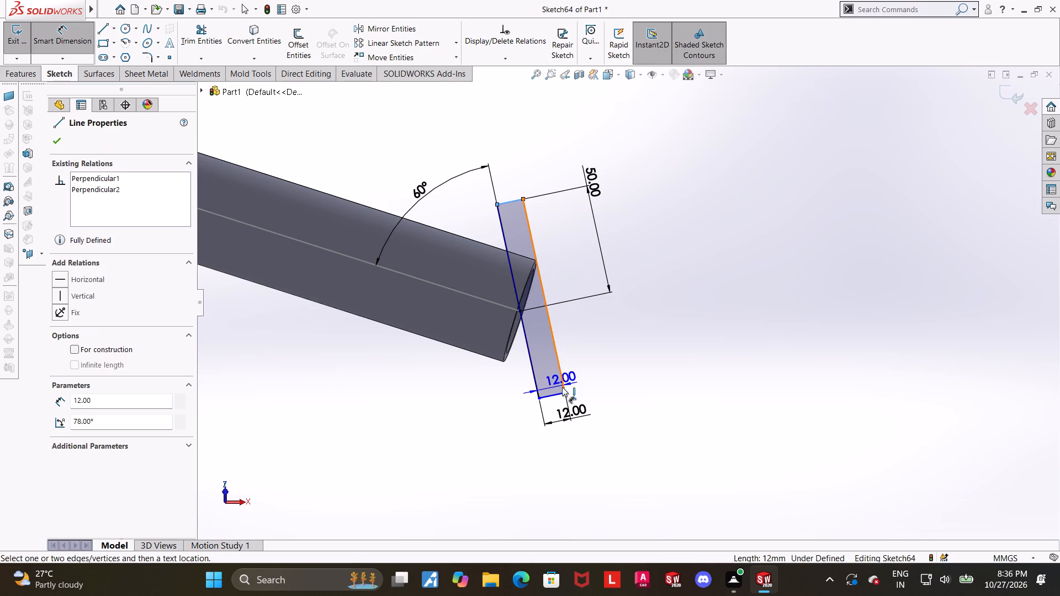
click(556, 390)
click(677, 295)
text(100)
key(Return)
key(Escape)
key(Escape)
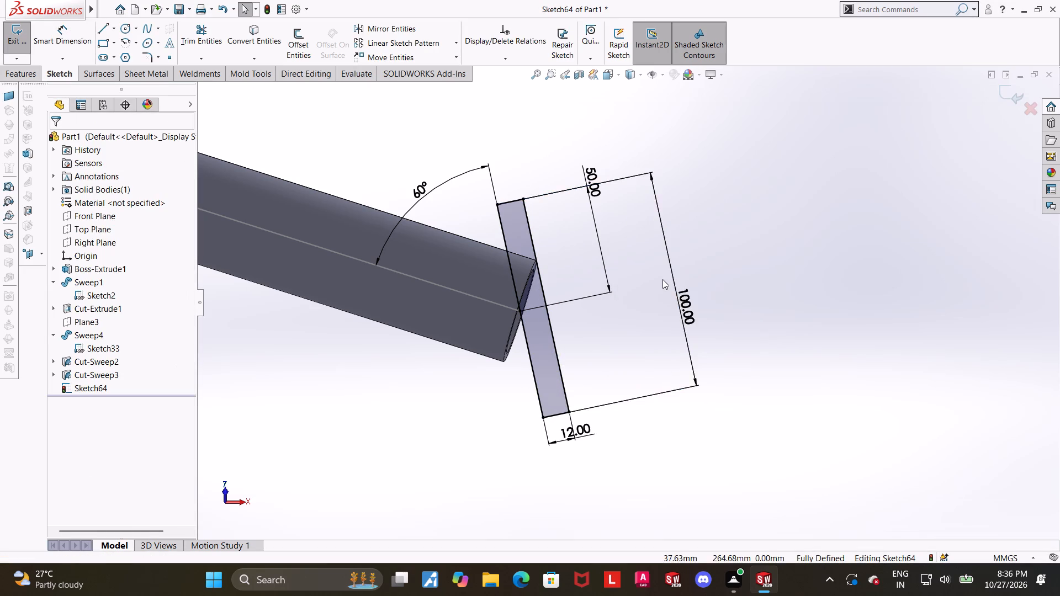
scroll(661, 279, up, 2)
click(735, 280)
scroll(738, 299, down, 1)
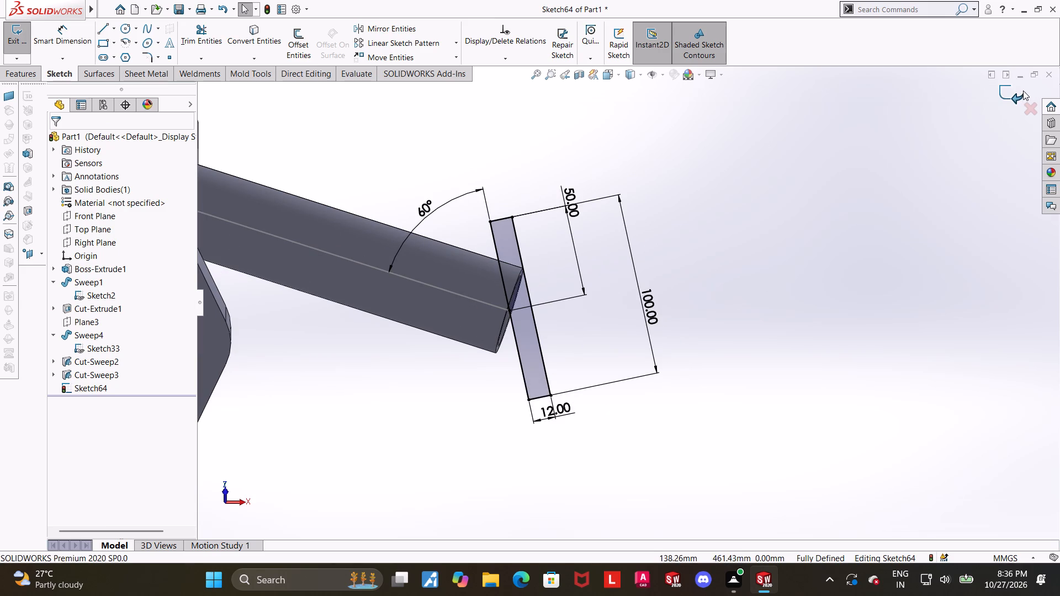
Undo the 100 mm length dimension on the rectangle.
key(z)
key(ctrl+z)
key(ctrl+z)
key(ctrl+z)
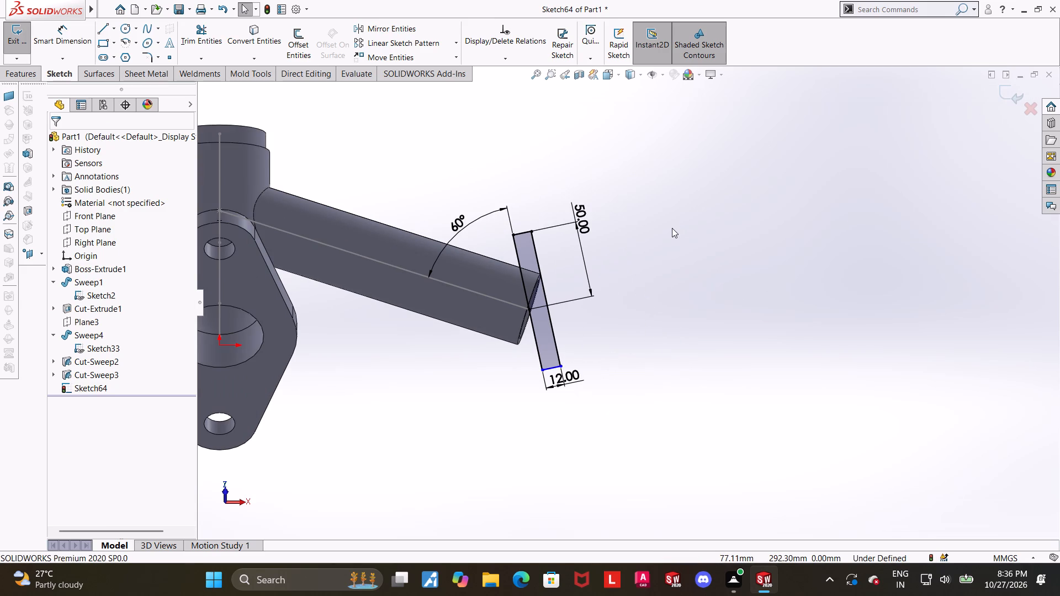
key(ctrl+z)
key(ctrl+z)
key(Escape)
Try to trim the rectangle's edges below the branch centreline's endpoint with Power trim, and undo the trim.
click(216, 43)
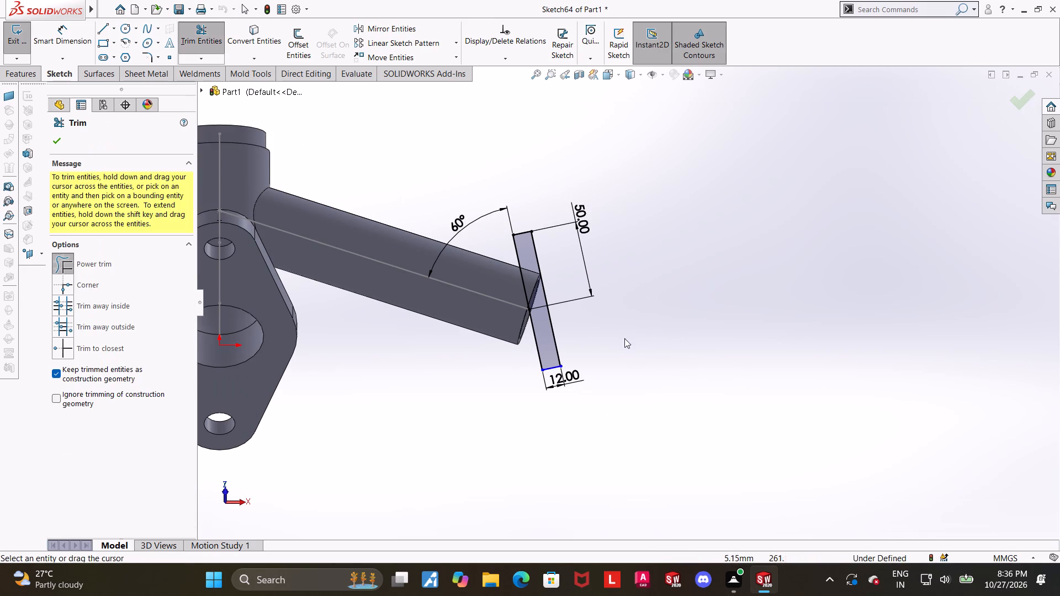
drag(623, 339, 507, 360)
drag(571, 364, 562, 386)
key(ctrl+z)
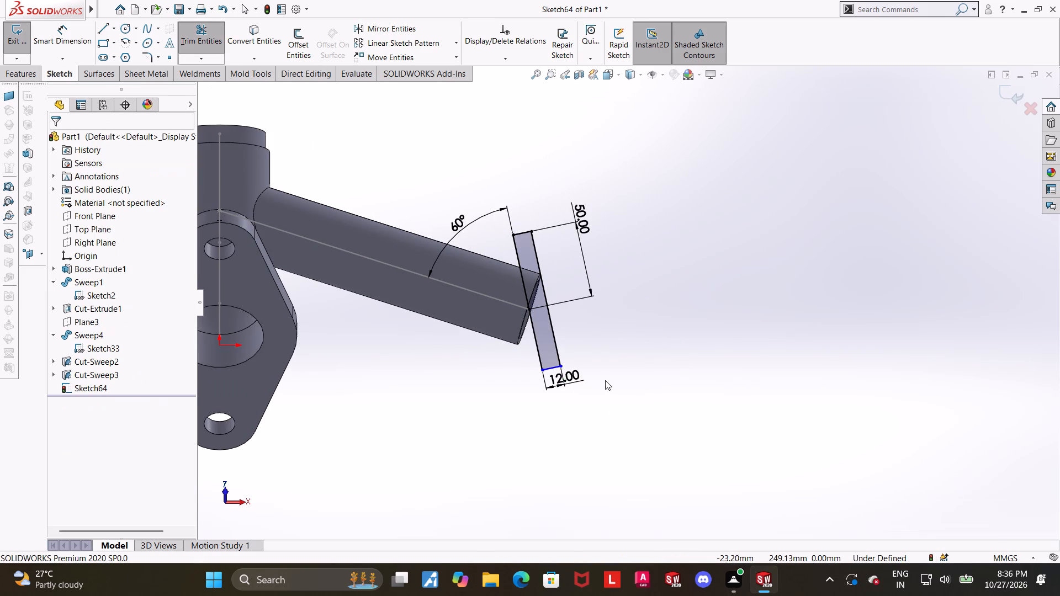
Power-trim the rectangle's edges below the branch centreline's endpoint, without keeping trimmed entities as construction geometry.
click(68, 385)
key(Escape)
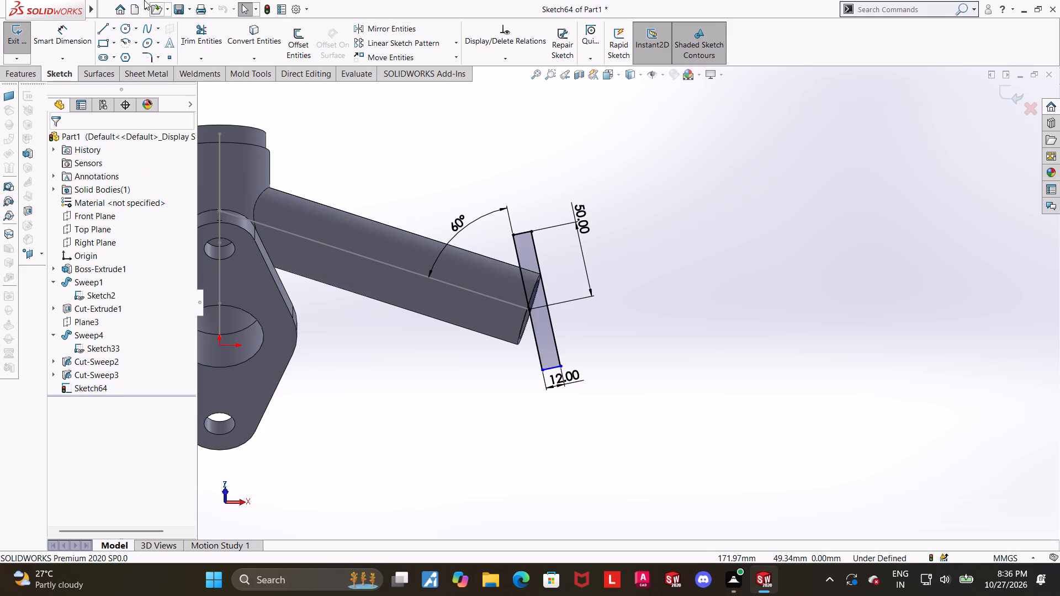
click(198, 26)
click(60, 373)
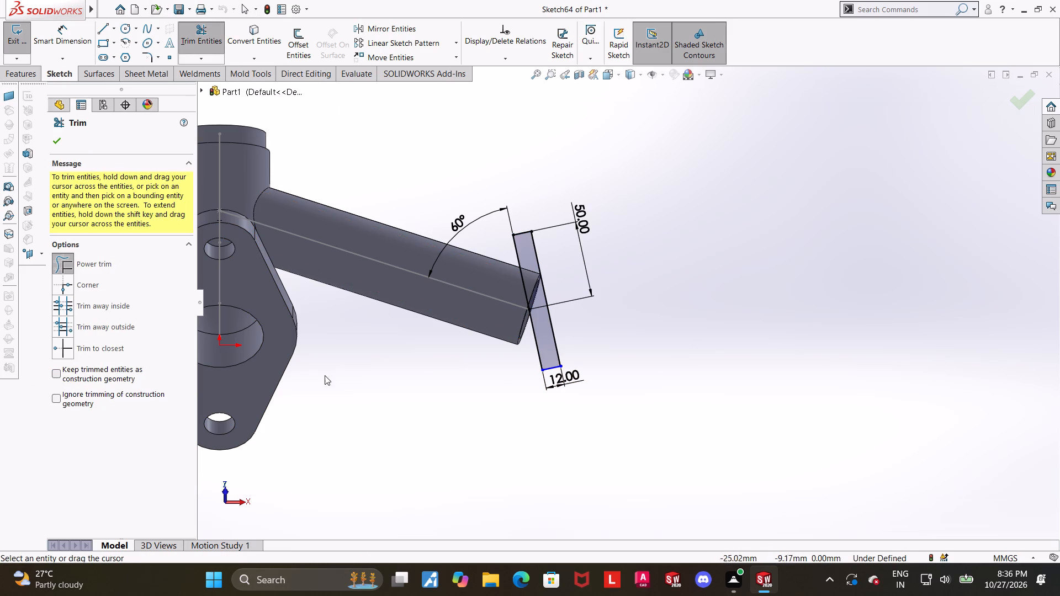
drag(587, 331, 533, 371)
drag(558, 339, 552, 396)
key(Escape)
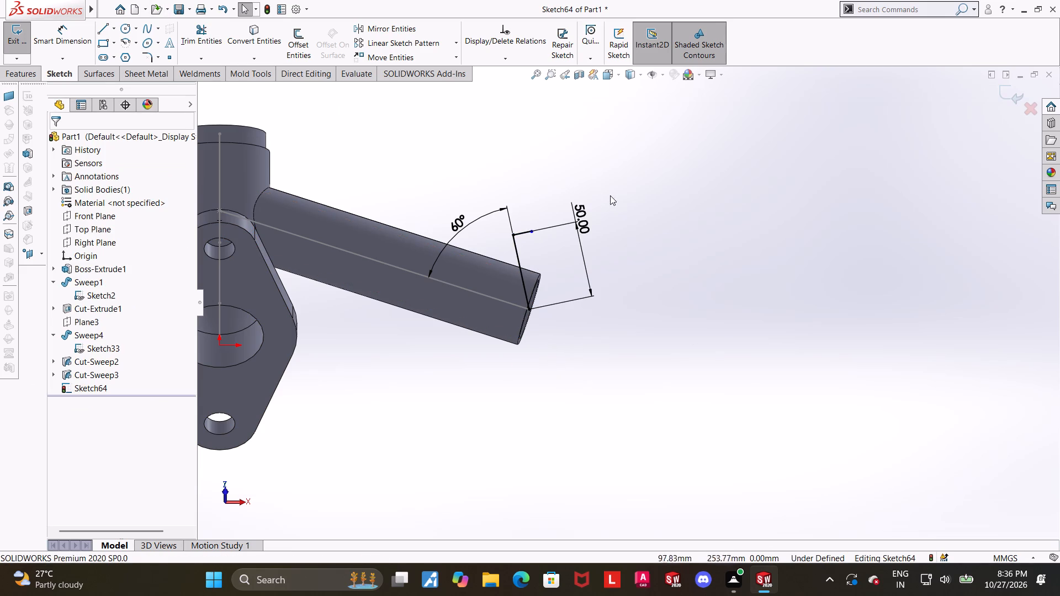
Close the profile with a 50 mm line from the upper short edge's free end and a short line back to the centreline's endpoint.
scroll(577, 208, down, 2)
click(113, 25)
click(108, 28)
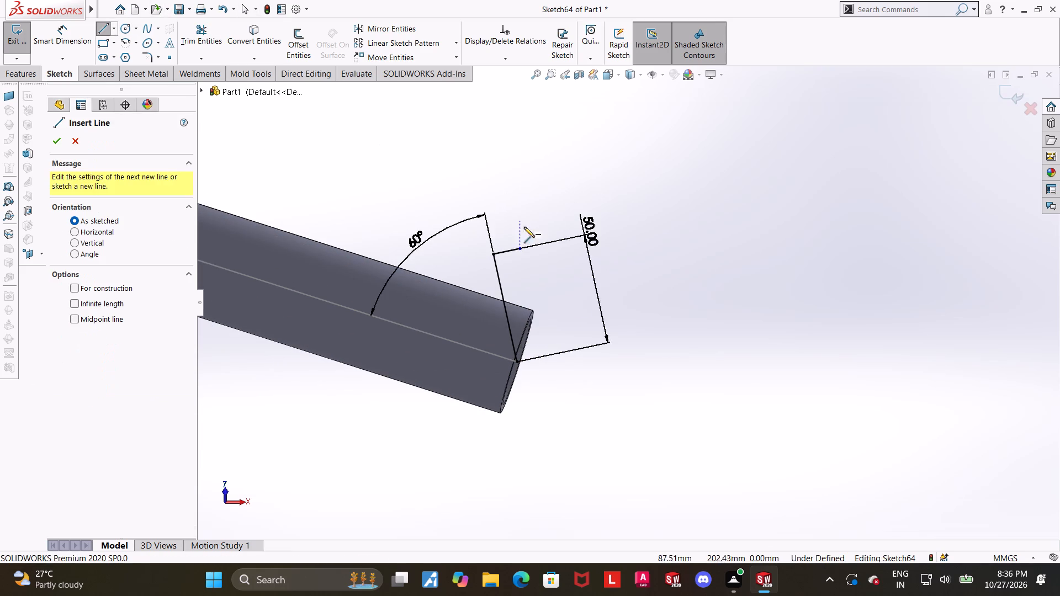
click(521, 248)
click(542, 356)
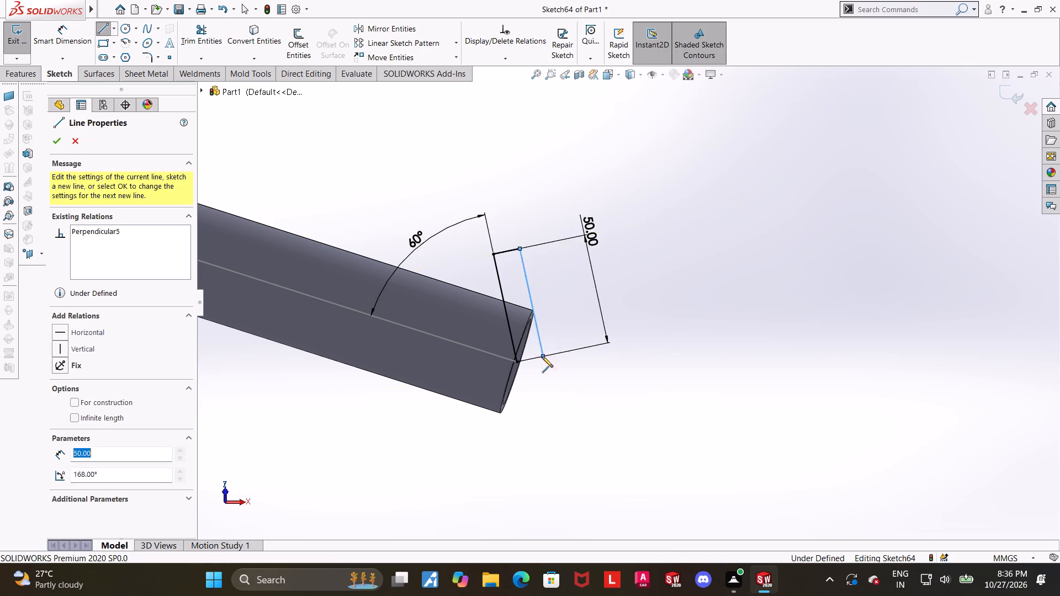
click(516, 363)
key(Escape)
key(Escape)
key(Escape)
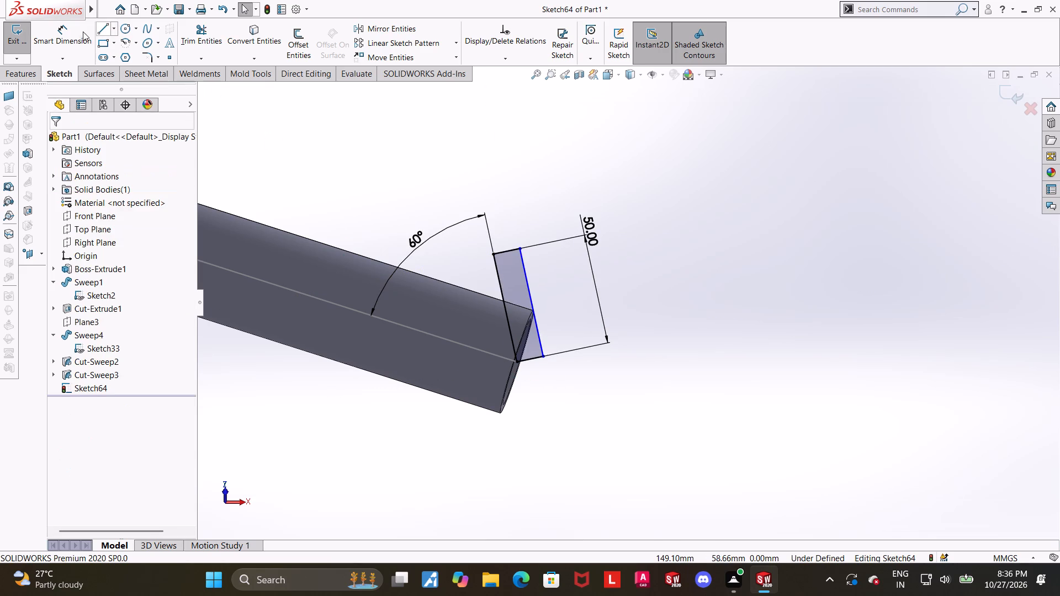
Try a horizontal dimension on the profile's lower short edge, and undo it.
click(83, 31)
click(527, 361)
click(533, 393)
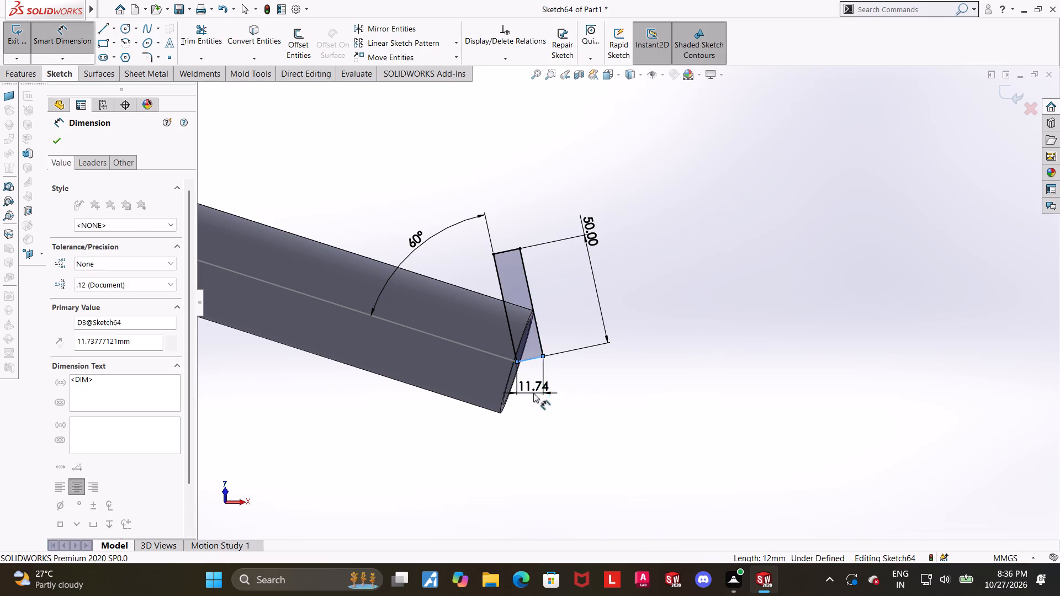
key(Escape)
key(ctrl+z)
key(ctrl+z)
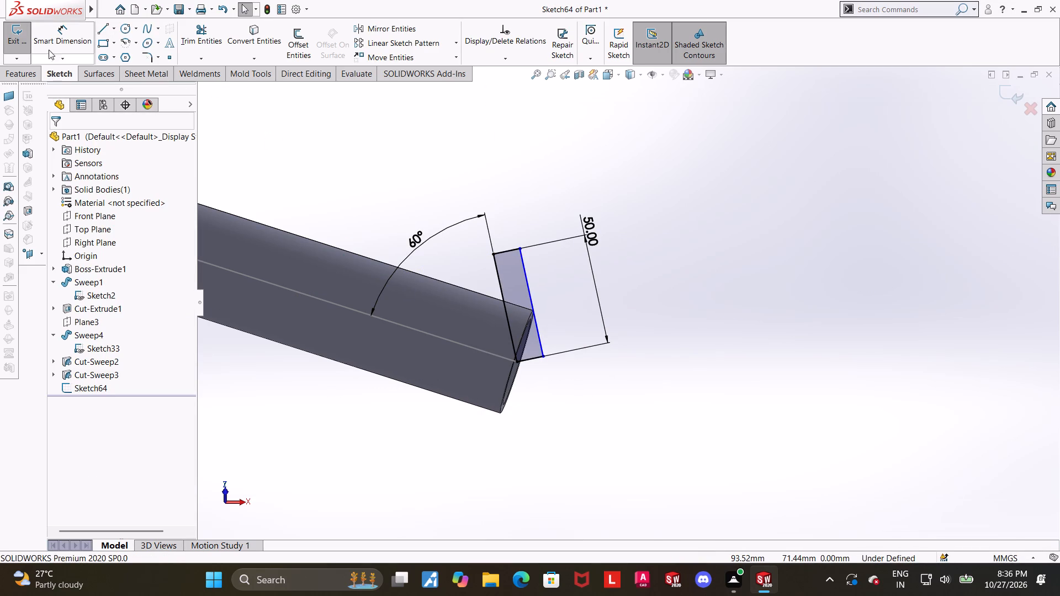
Dimension the profile's lower short edge to 12 mm along its own direction and exit the sketch.
click(75, 31)
click(529, 355)
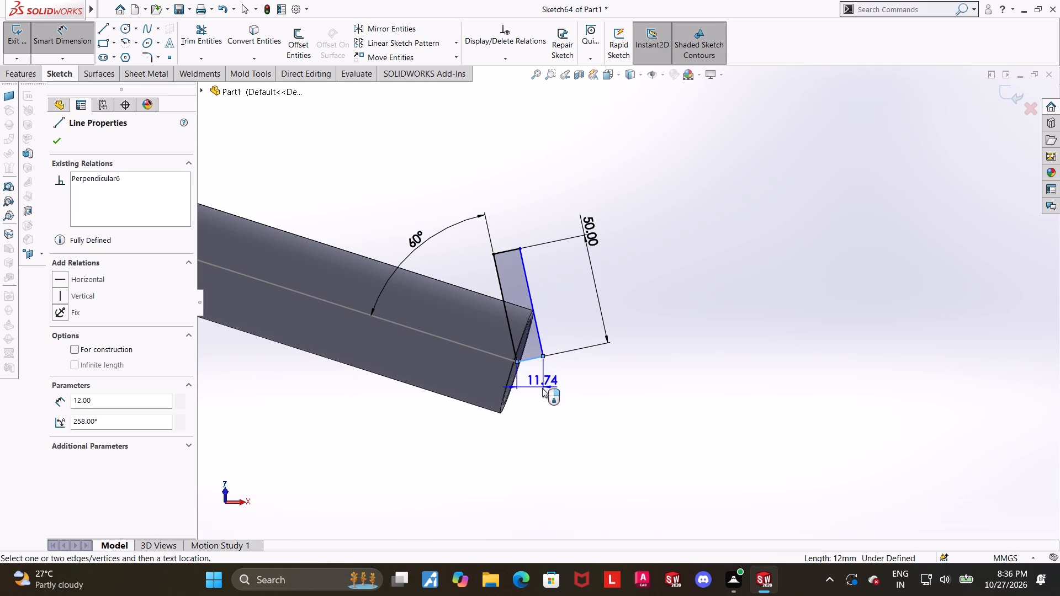
click(554, 396)
click(501, 384)
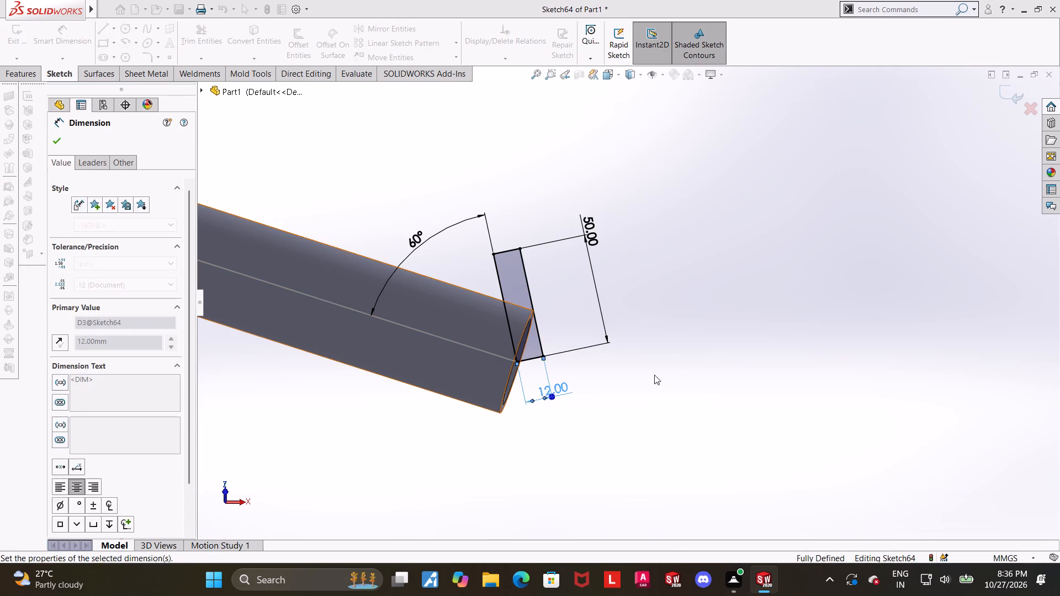
key(Escape)
key(Escape)
click(1014, 91)
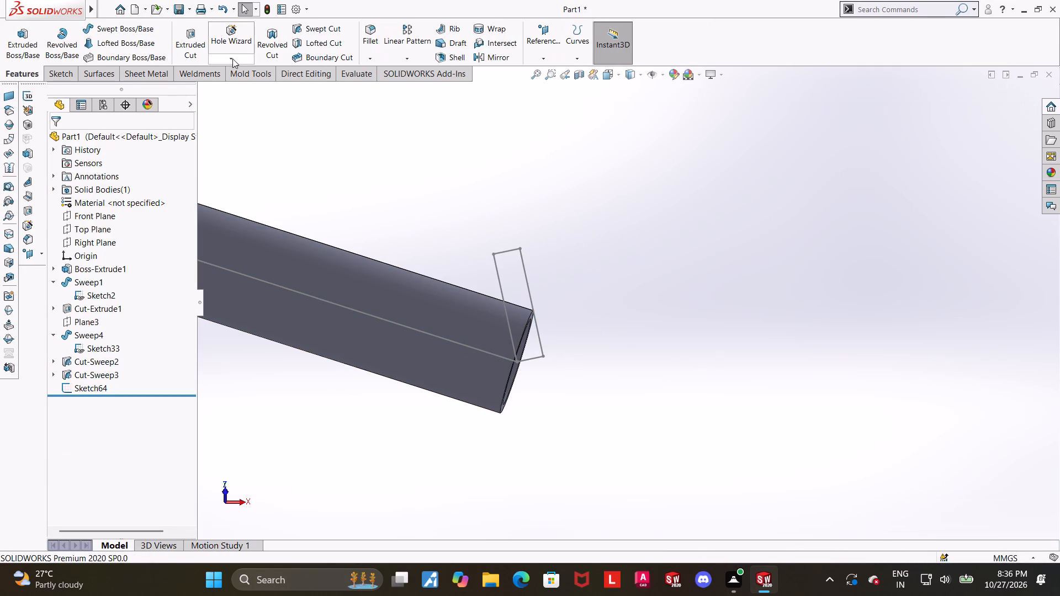
Make a revolved cut at the branch end with the closed profile, using its lower 12 mm edge as the axis.
click(264, 48)
click(536, 356)
middle_drag(560, 345, 511, 377)
click(57, 142)
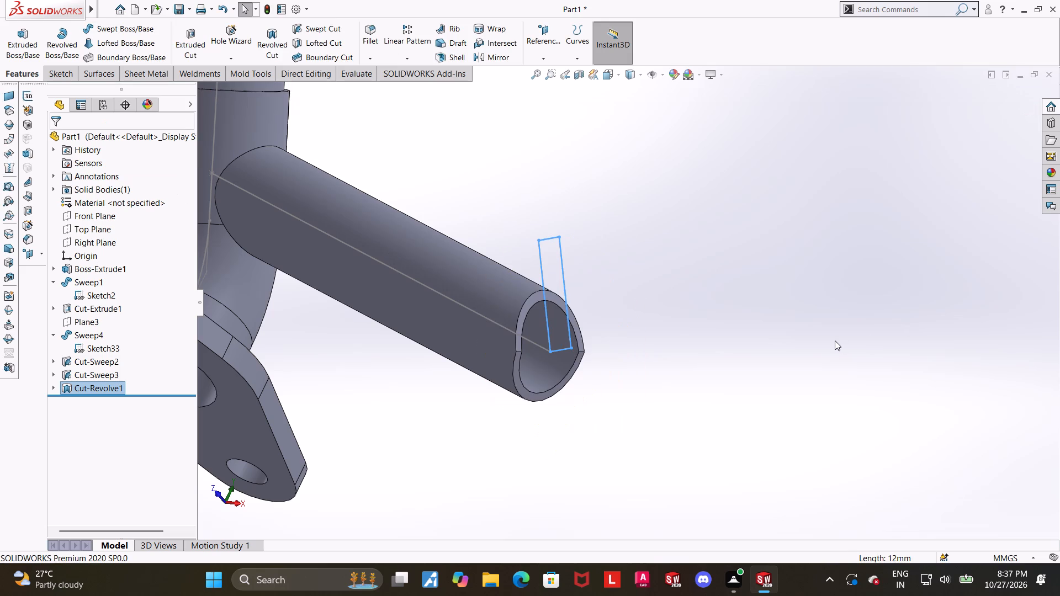
click(833, 340)
Create a reference plane parallel to the branch pipe's newly cut end face and coincident with the branch centreline's endpoint.
middle_drag(661, 380, 704, 361)
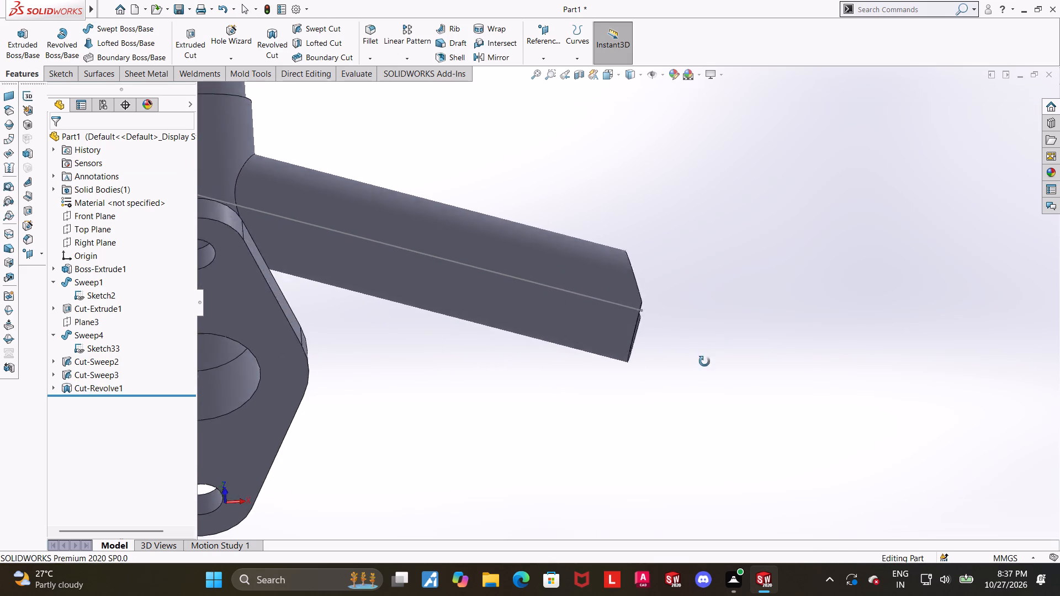
middle_drag(704, 361, 693, 375)
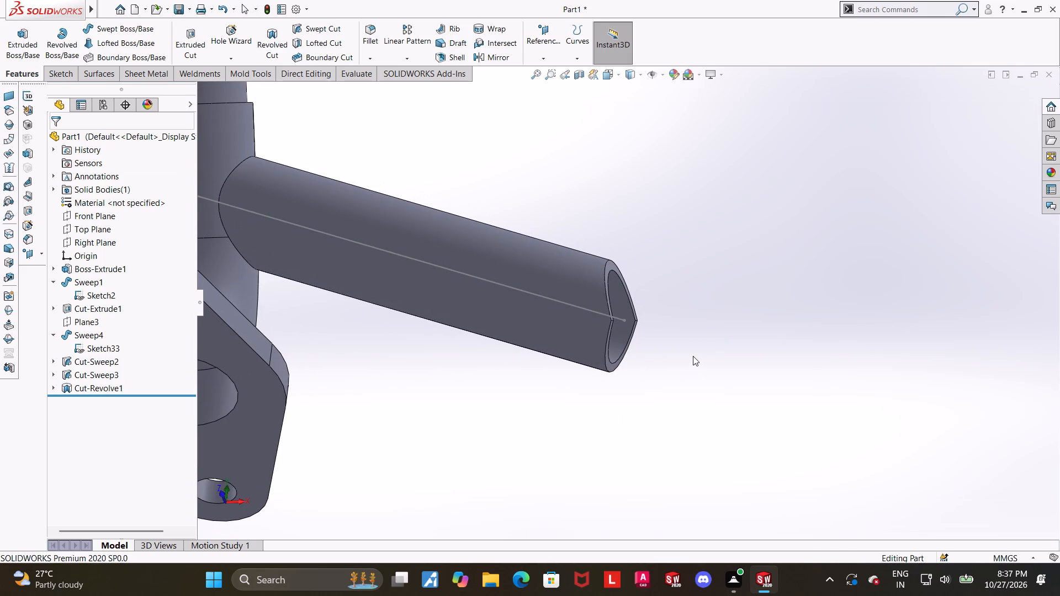
middle_drag(692, 356, 668, 378)
click(782, 350)
middle_drag(679, 329, 665, 340)
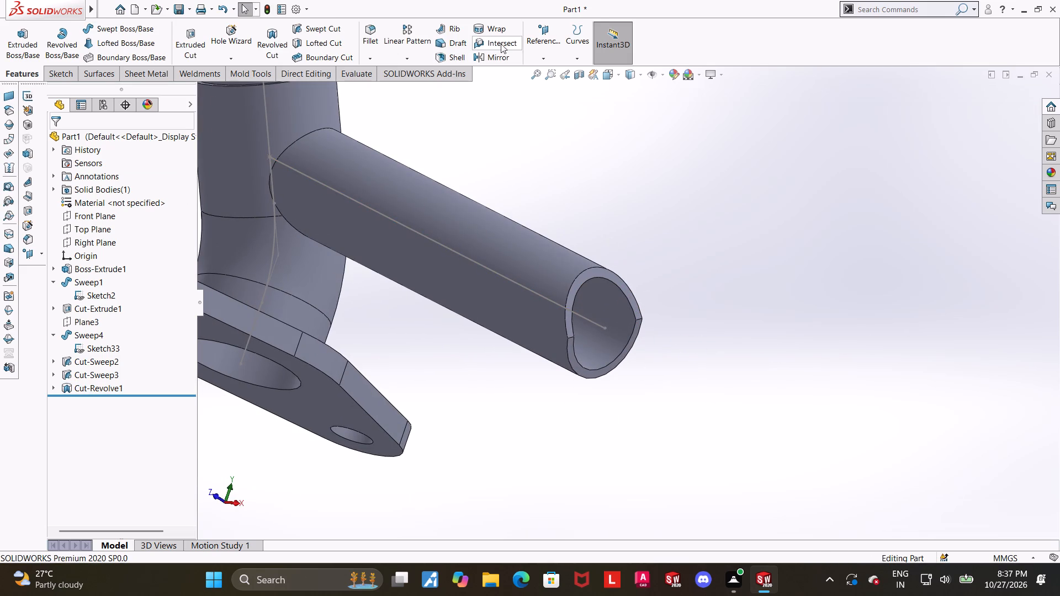
click(529, 57)
click(540, 65)
click(567, 74)
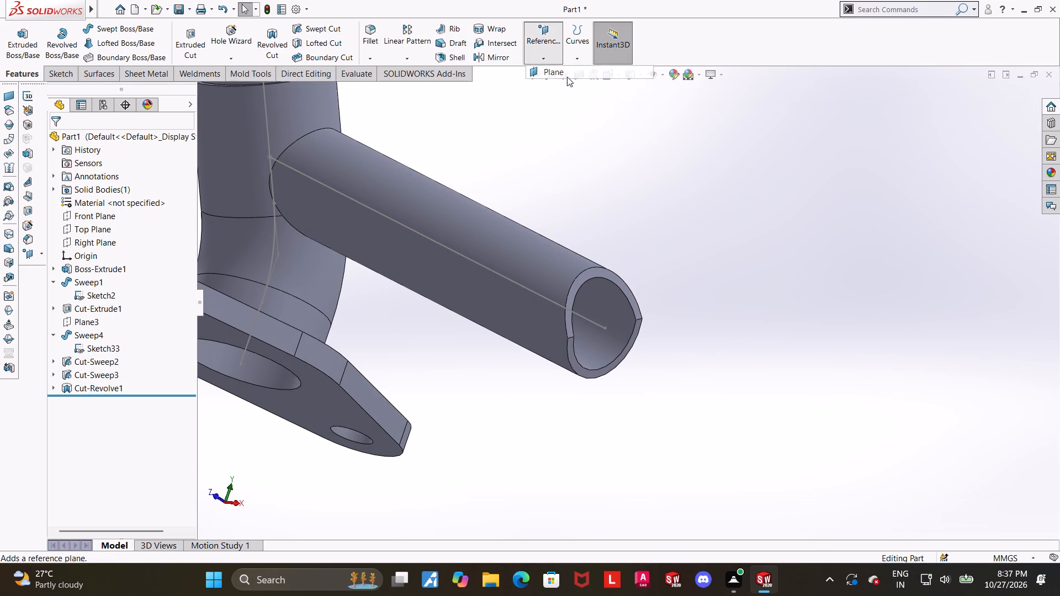
click(627, 291)
middle_drag(710, 296, 707, 290)
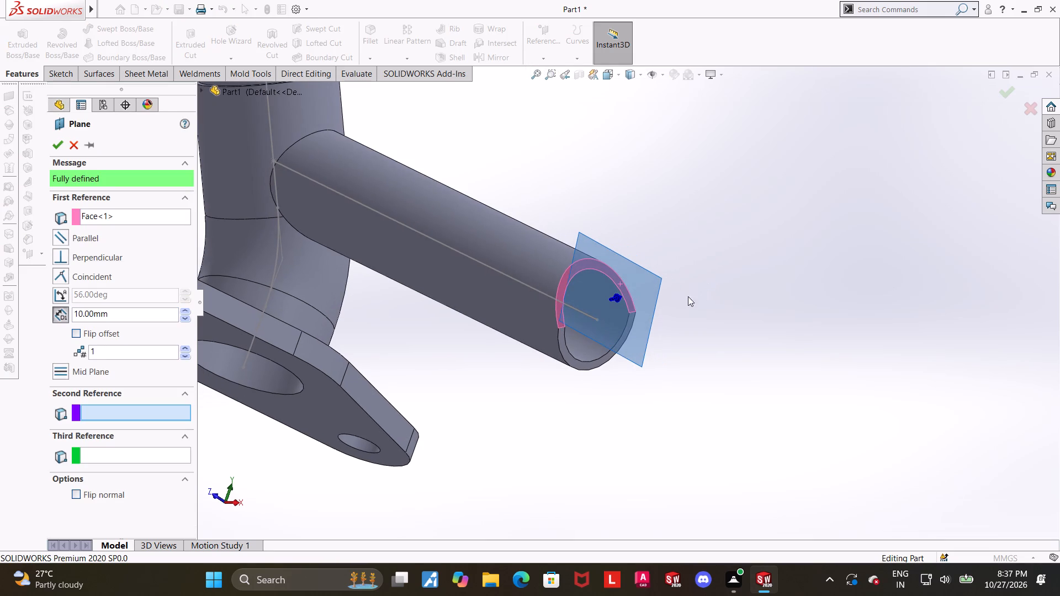
click(597, 319)
middle_drag(750, 302, 818, 305)
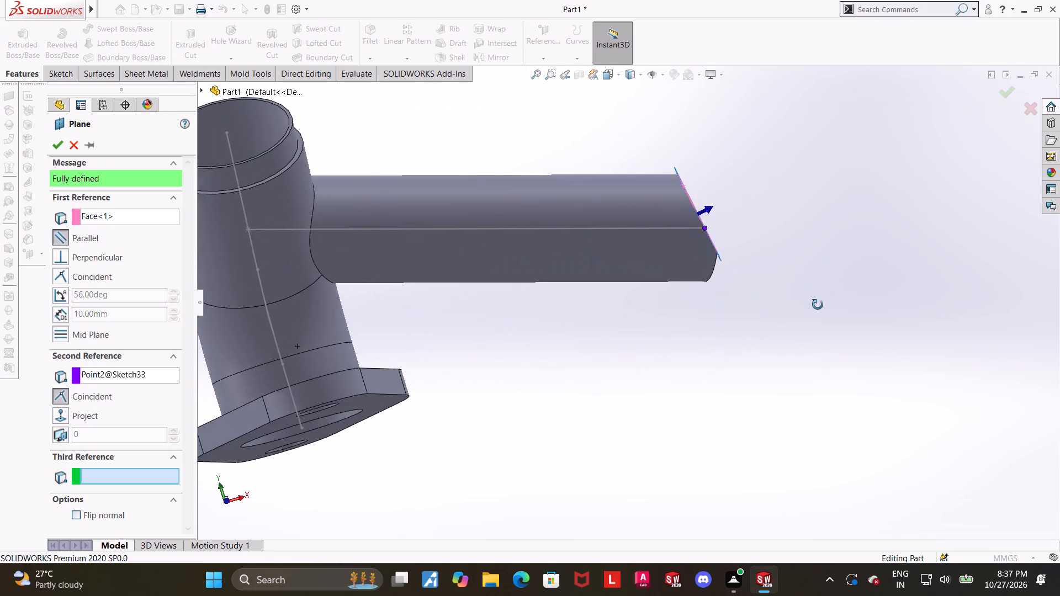
middle_drag(818, 305, 805, 328)
drag(46, 144, 51, 144)
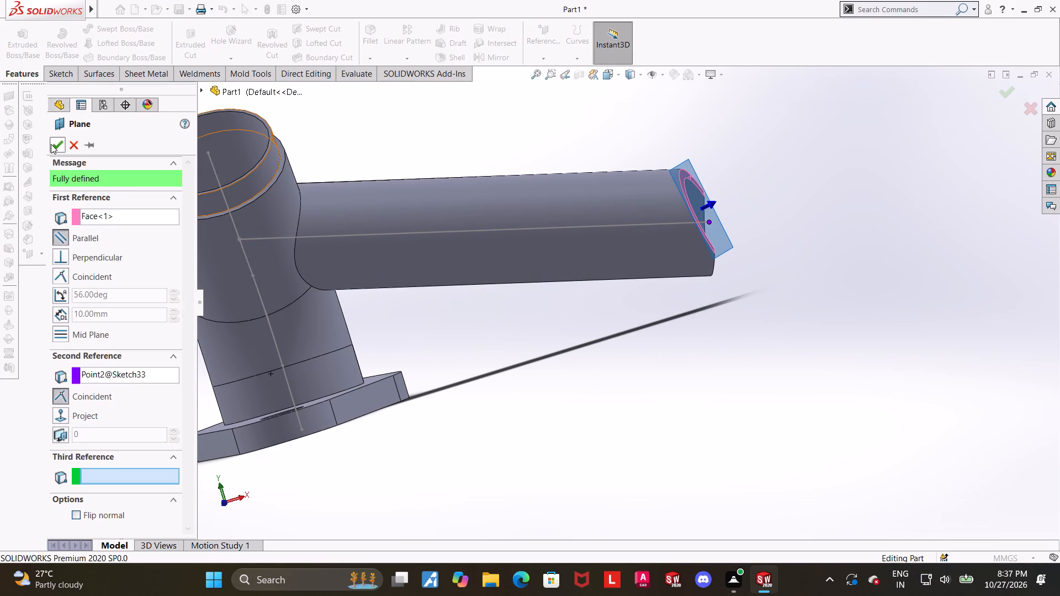
click(51, 144)
Enlarge the new plane's displayed border at two opposite corners so it extends well beyond the branch end.
click(971, 273)
middle_drag(933, 286, 798, 341)
scroll(783, 319, up, 3)
middle_drag(828, 288, 861, 314)
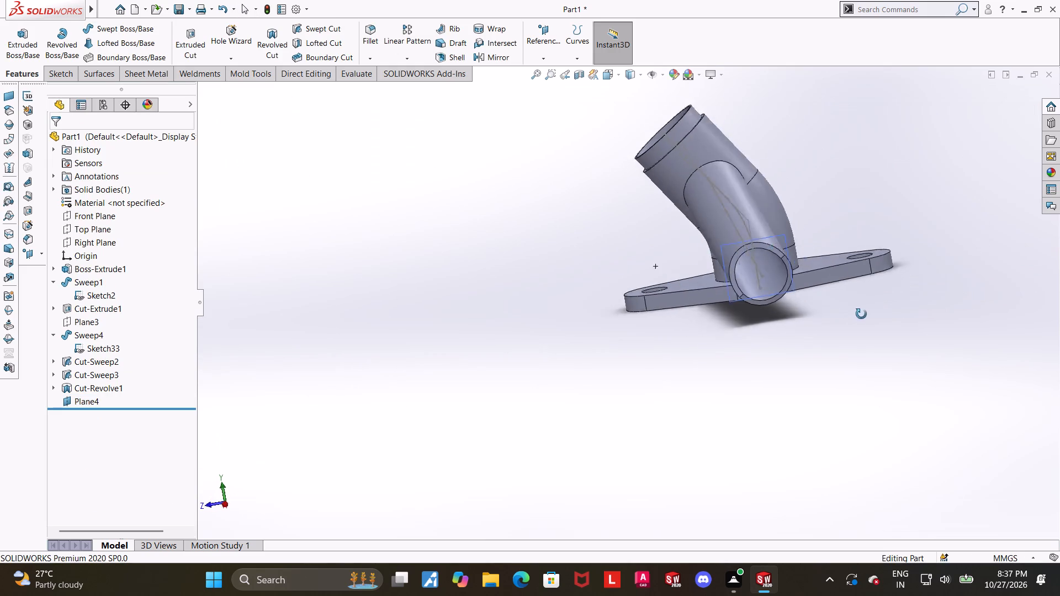
middle_drag(861, 314, 865, 316)
scroll(864, 290, down, 3)
click(724, 295)
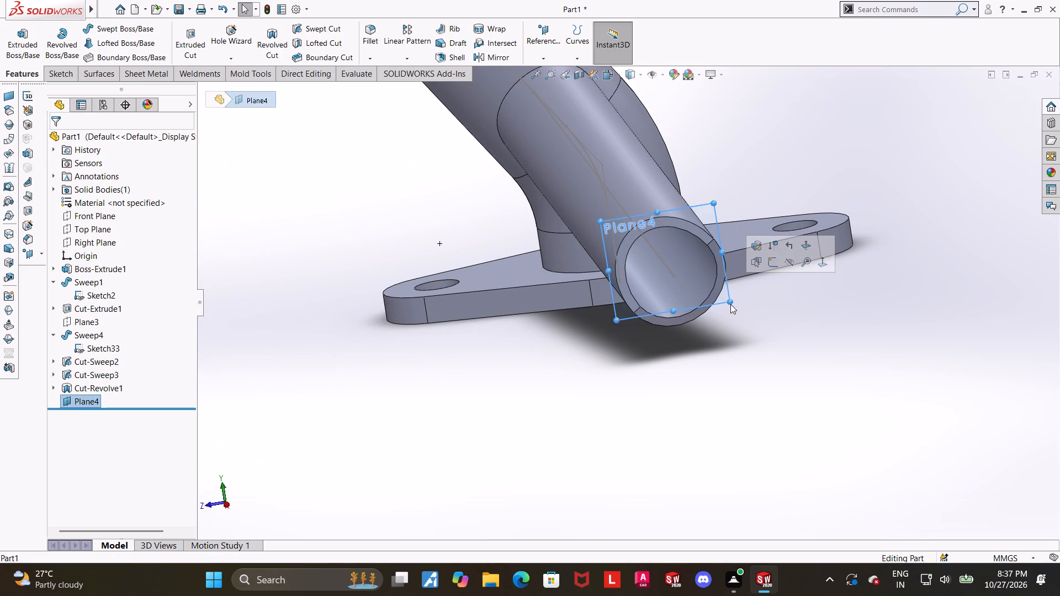
click(733, 301)
drag(730, 300, 757, 310)
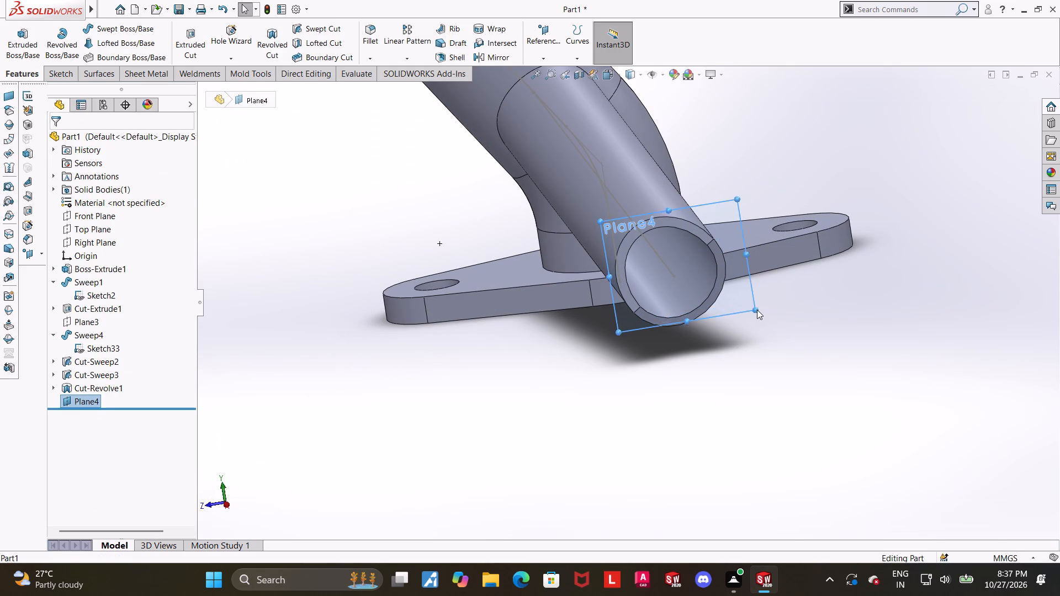
drag(757, 310, 964, 418)
drag(600, 221, 434, 171)
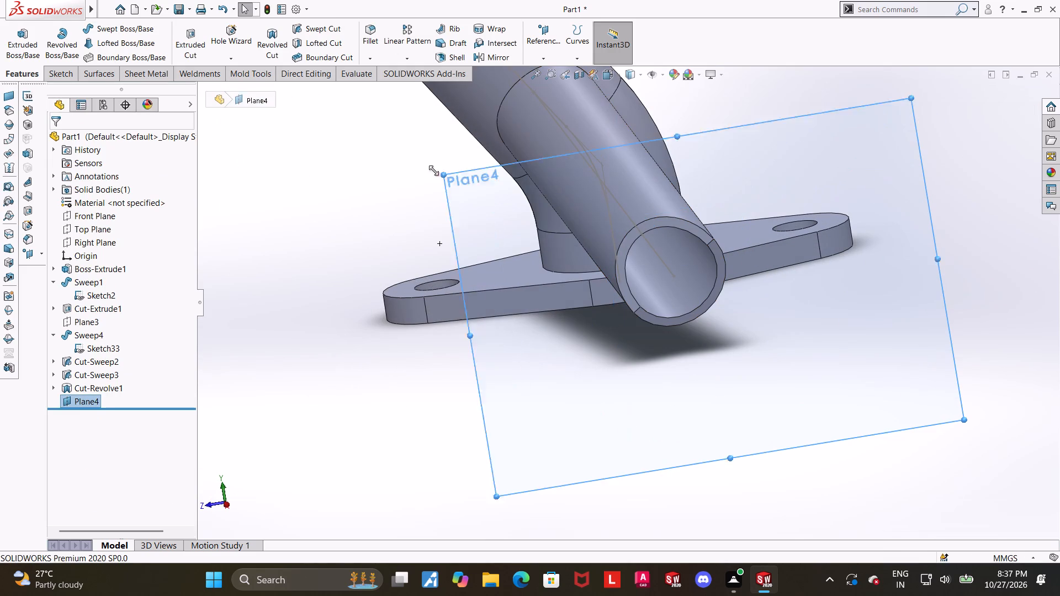
drag(434, 171, 392, 156)
scroll(526, 327, up, 3)
click(762, 374)
click(281, 414)
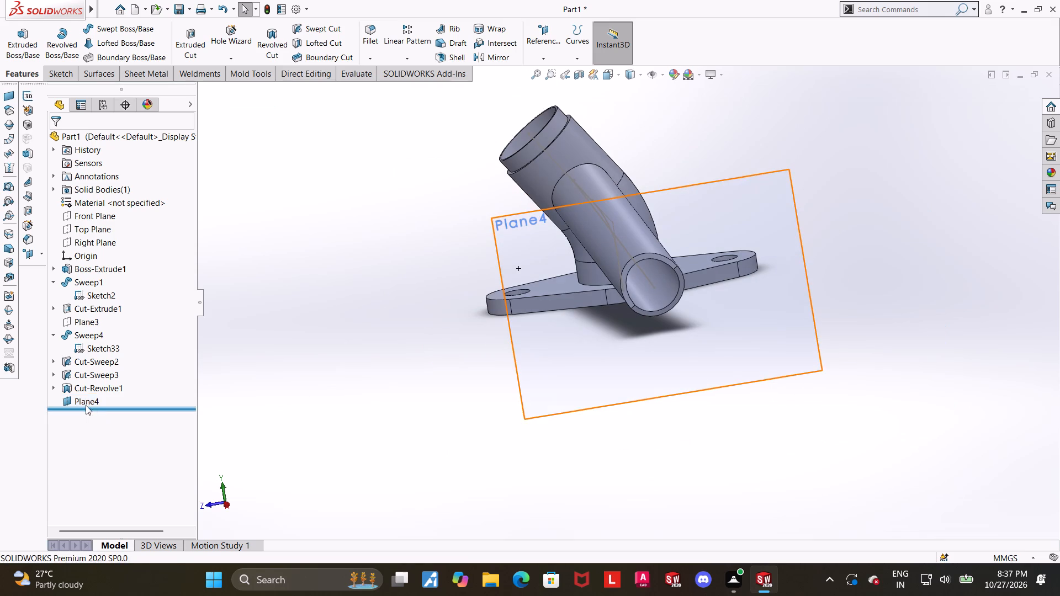
Examine the new plane against the branch end in the normal, Front and Right views and from several angles.
click(86, 403)
click(144, 383)
scroll(642, 466, up, 2)
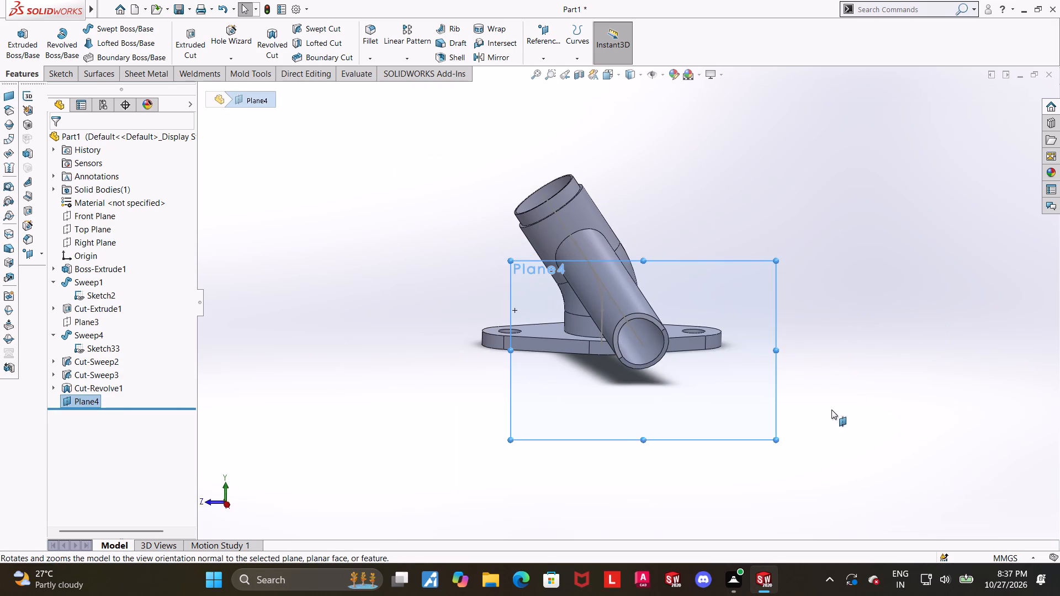
scroll(818, 374, down, 1)
click(815, 376)
scroll(793, 368, down, 1)
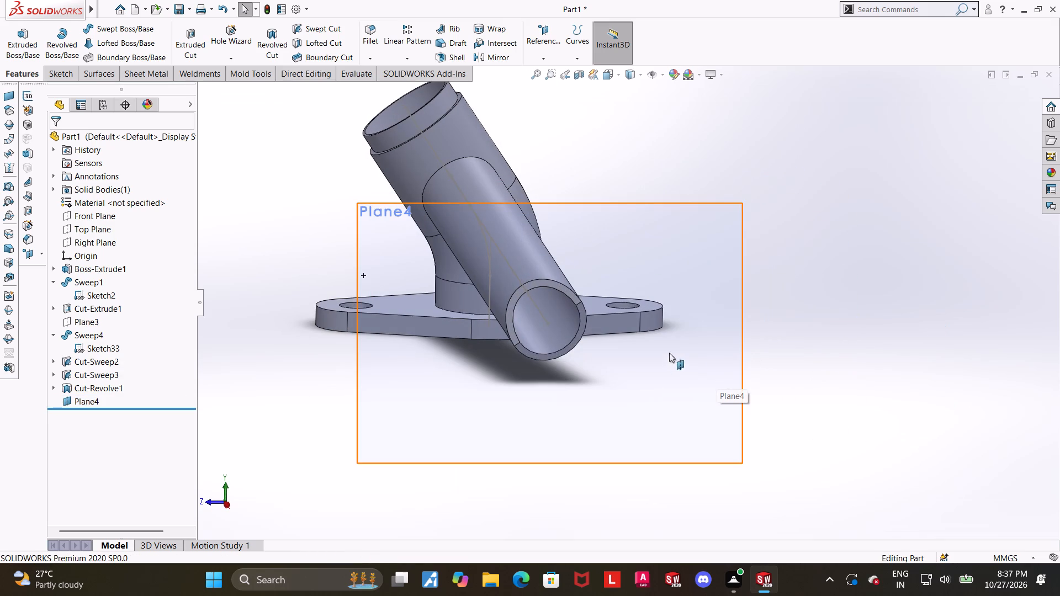
middle_drag(667, 366, 604, 378)
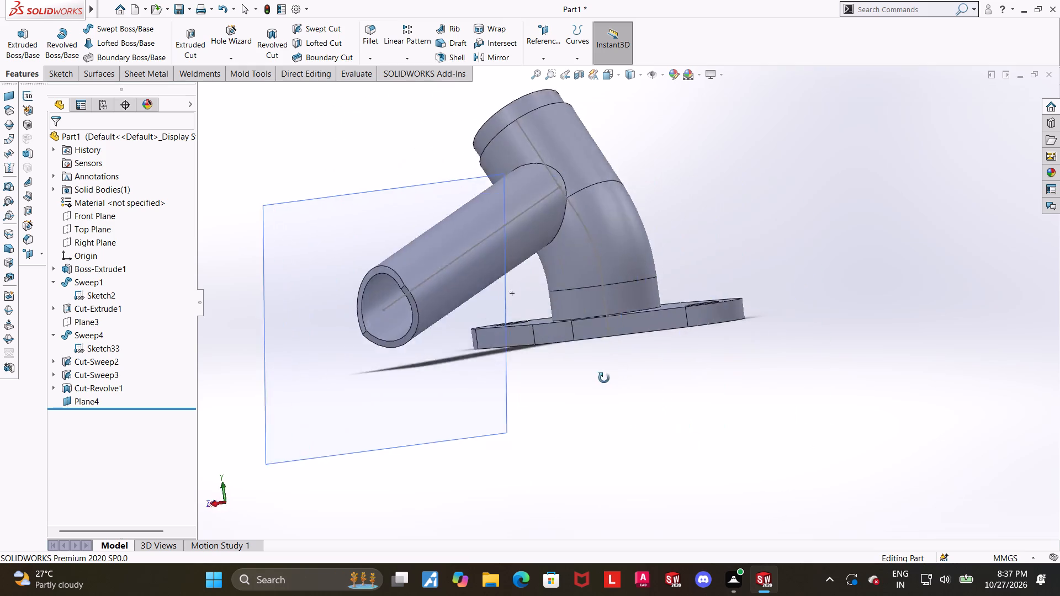
middle_drag(604, 378, 773, 315)
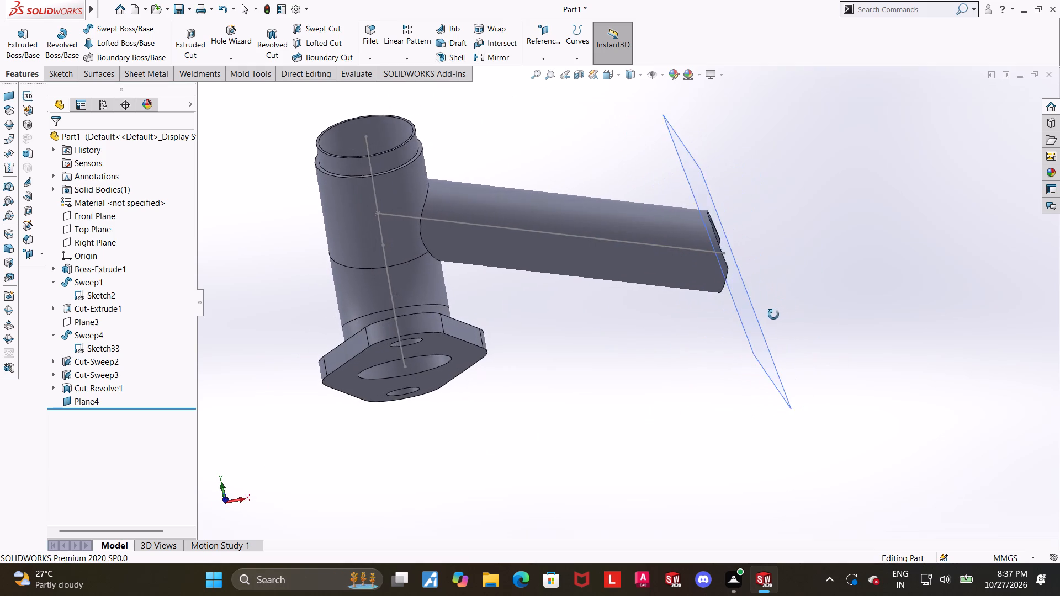
middle_drag(773, 315, 780, 315)
click(613, 78)
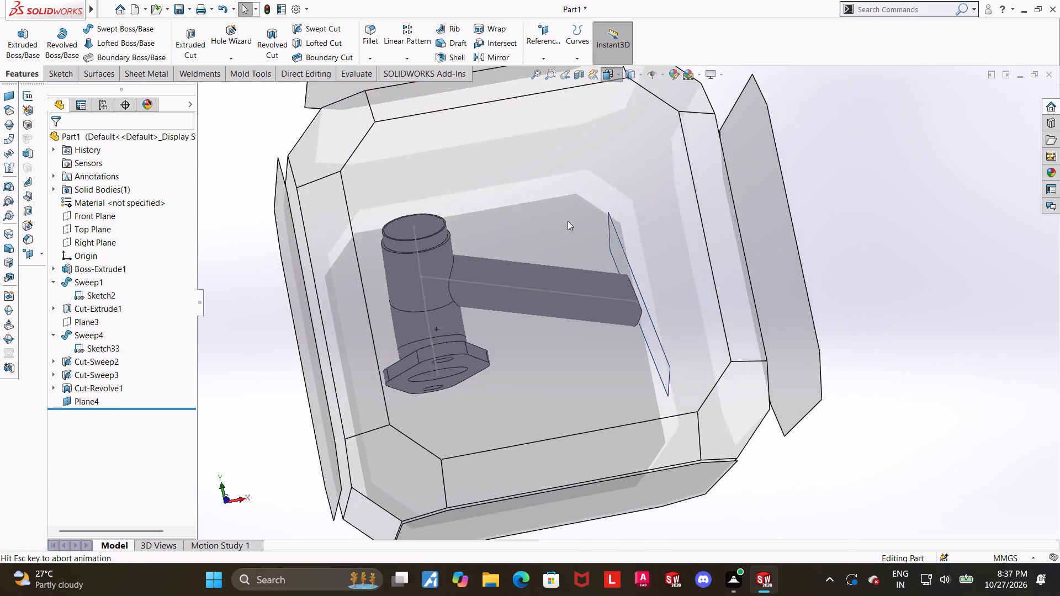
click(567, 305)
scroll(945, 416, up, 2)
scroll(945, 390, down, 2)
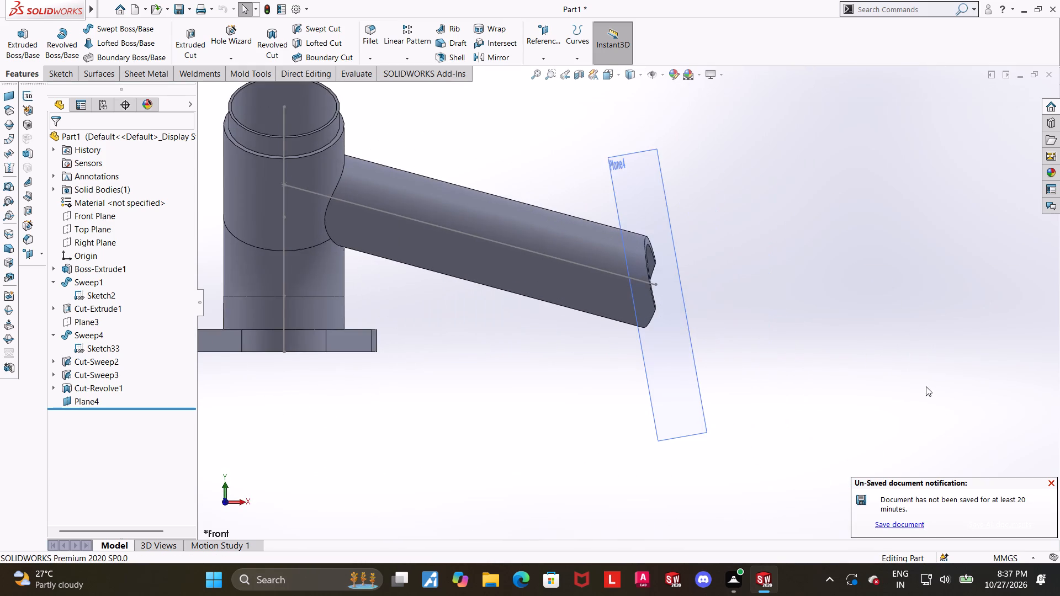
middle_drag(923, 361, 924, 230)
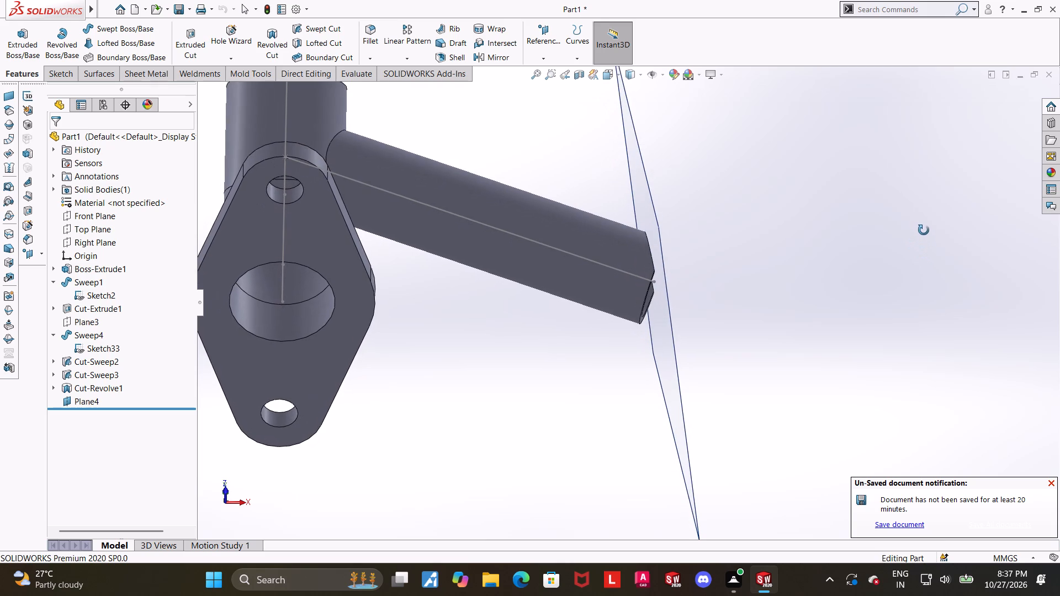
middle_drag(924, 230, 903, 418)
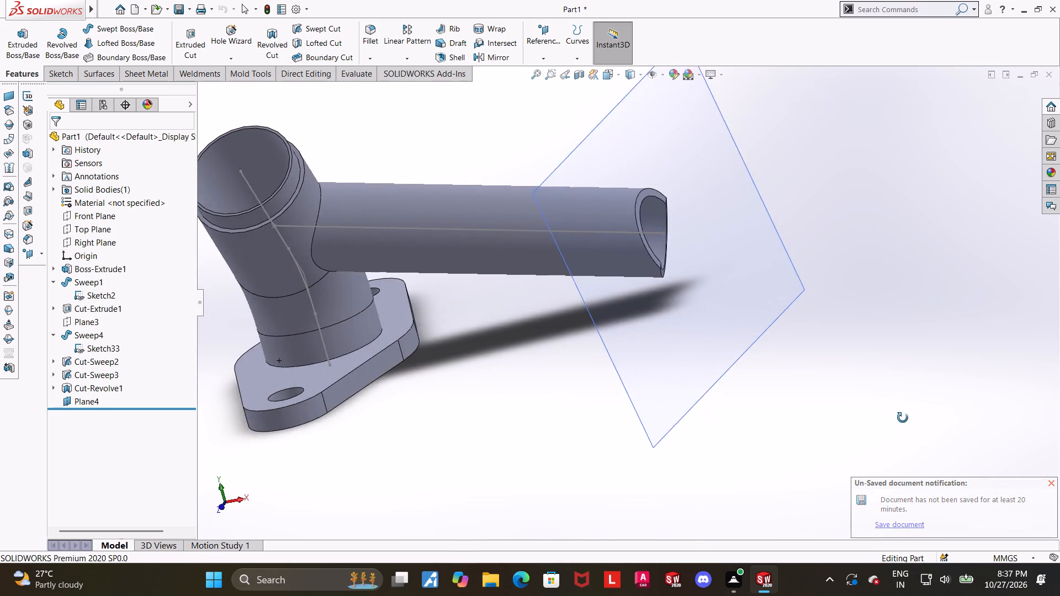
middle_drag(903, 418, 821, 464)
scroll(733, 433, up, 3)
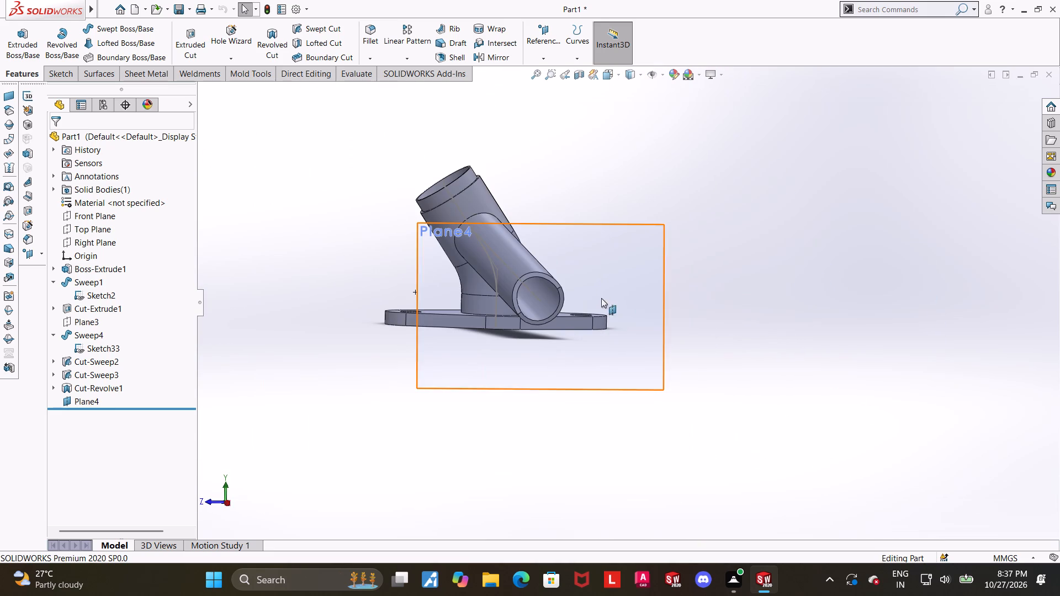
key(Escape)
click(607, 81)
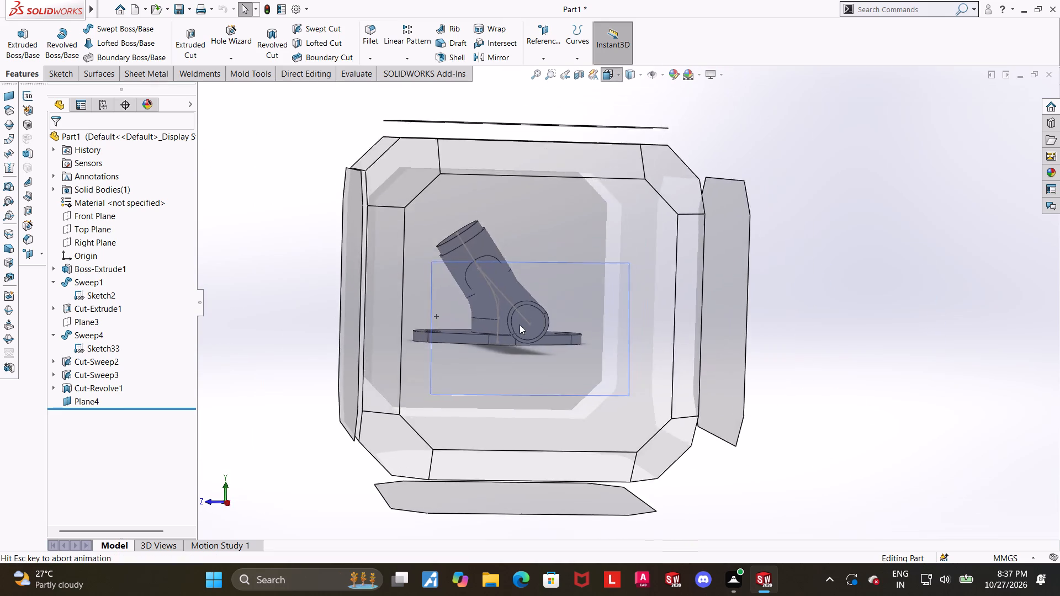
click(516, 352)
scroll(517, 356, up, 3)
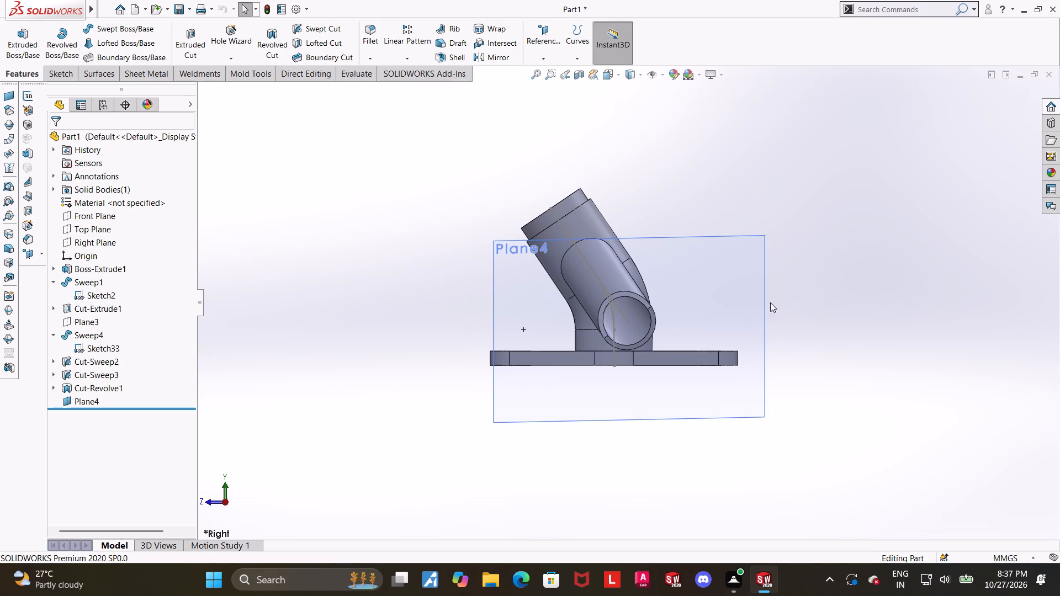
Examine the new plane and the branch's open end from several angles.
scroll(703, 316, down, 5)
scroll(613, 331, up, 3)
middle_drag(622, 337, 632, 357)
key(Escape)
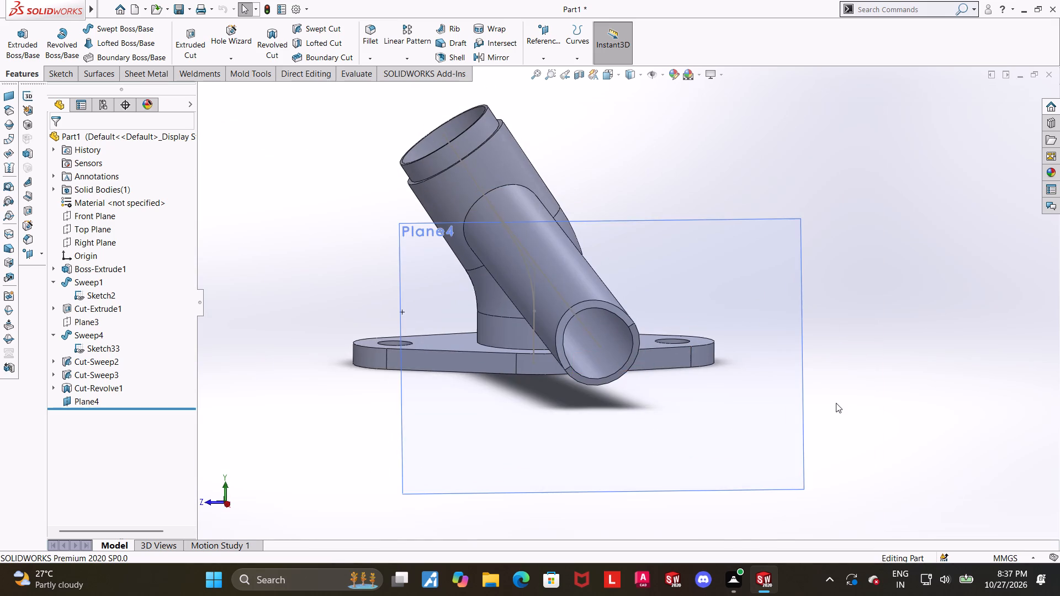
middle_drag(872, 392, 902, 423)
middle_drag(1001, 427, 1059, 476)
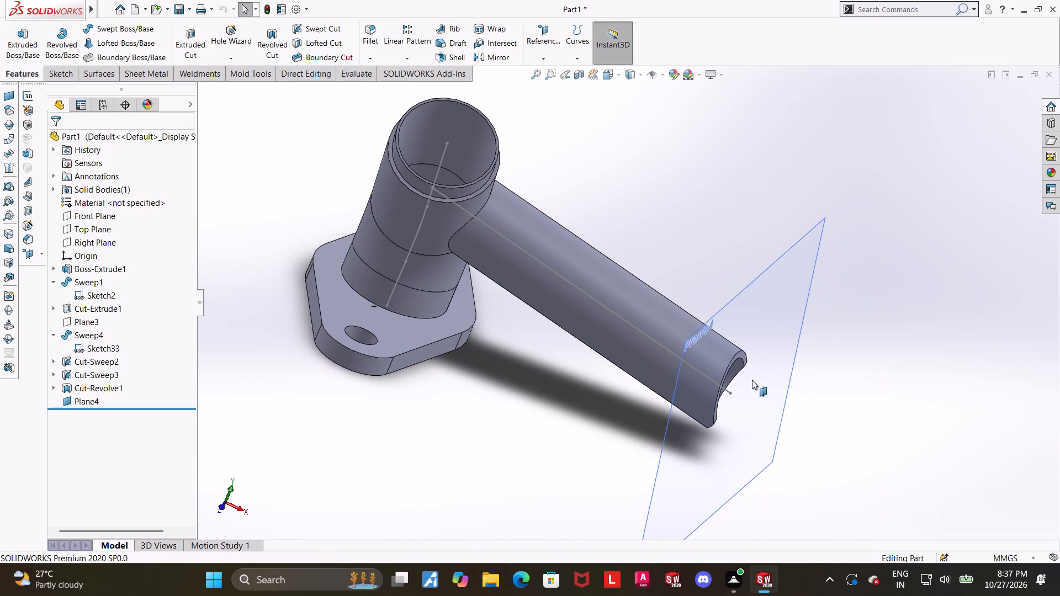
middle_drag(757, 378, 643, 351)
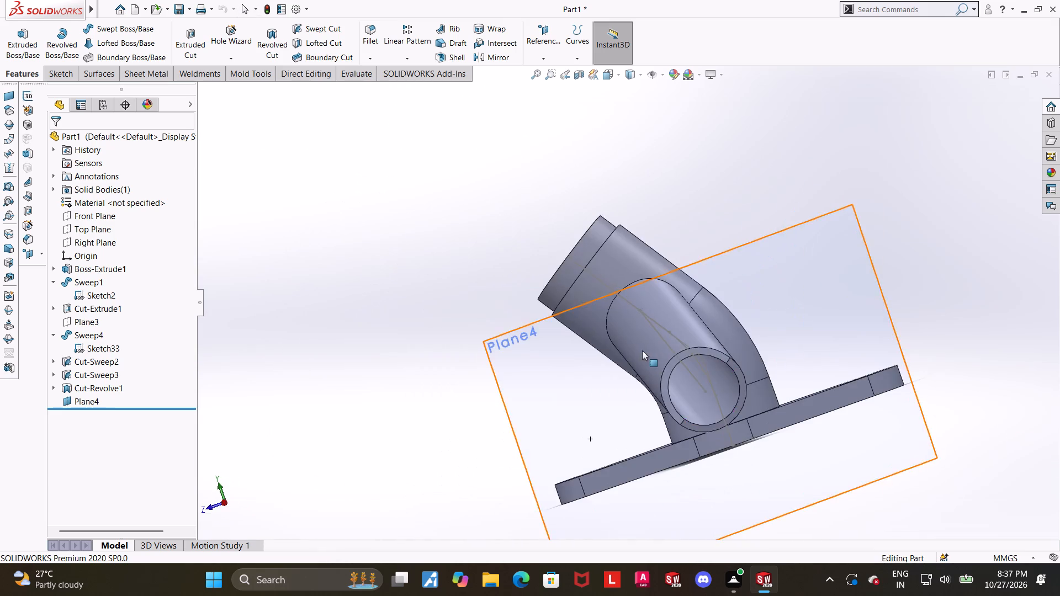
key(Escape)
scroll(730, 379, up, 4)
drag(945, 343, 938, 342)
middle_drag(816, 337, 824, 351)
Start a sketch on the new plane at the branch end and view it normal to the sketch.
click(733, 326)
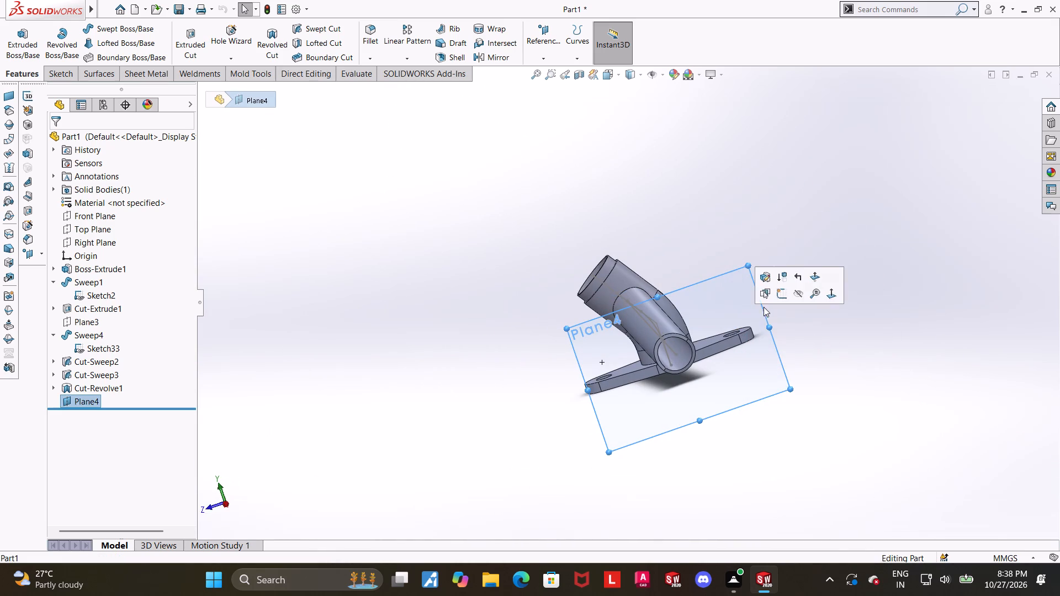
click(780, 294)
click(89, 416)
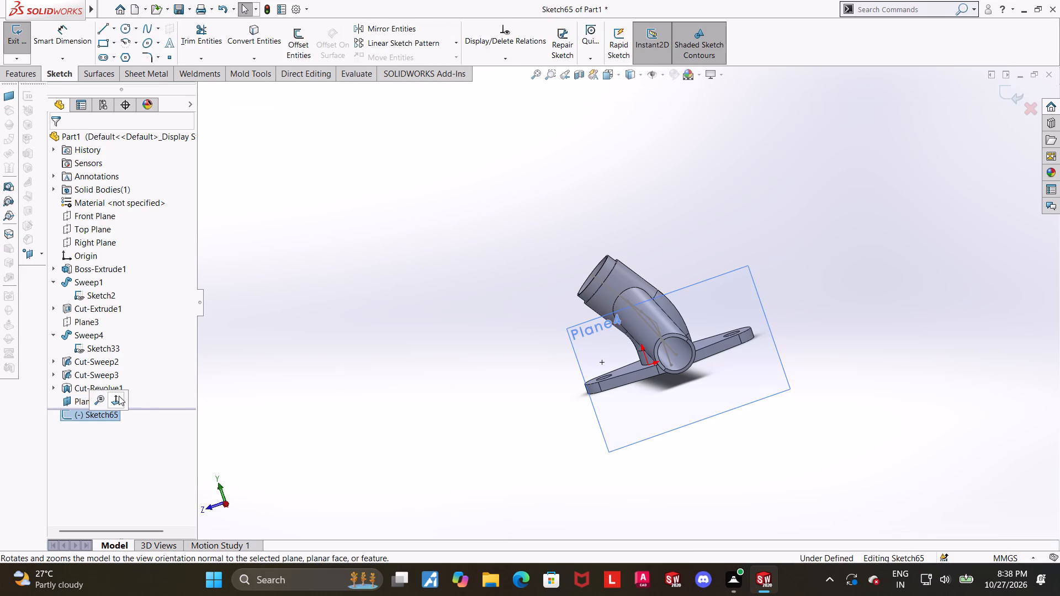
click(119, 396)
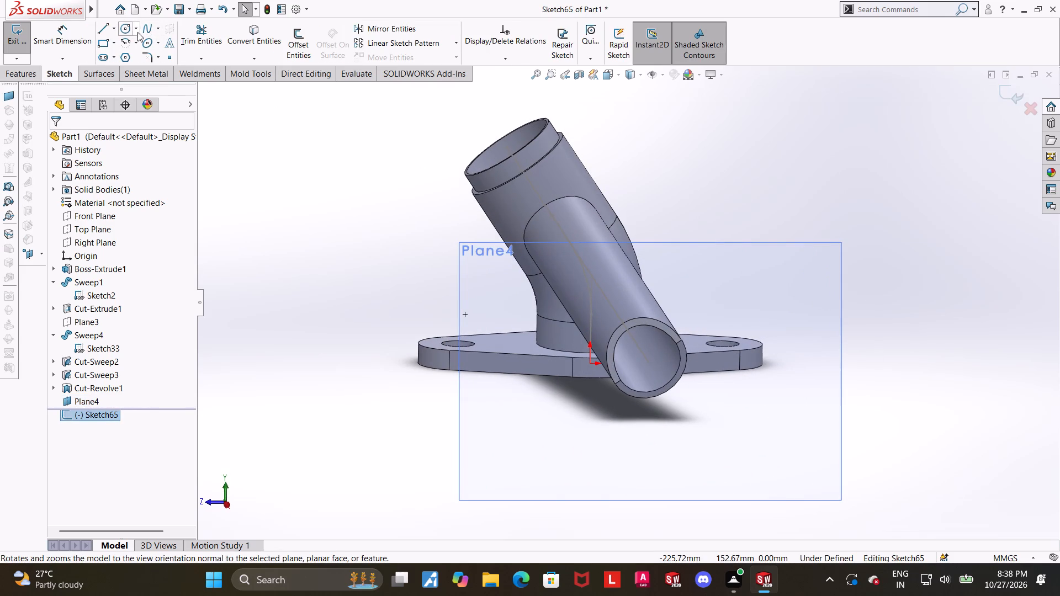
Sketch a circle centred on the branch centreline's endpoint and set its diameter to 100 mm.
click(127, 33)
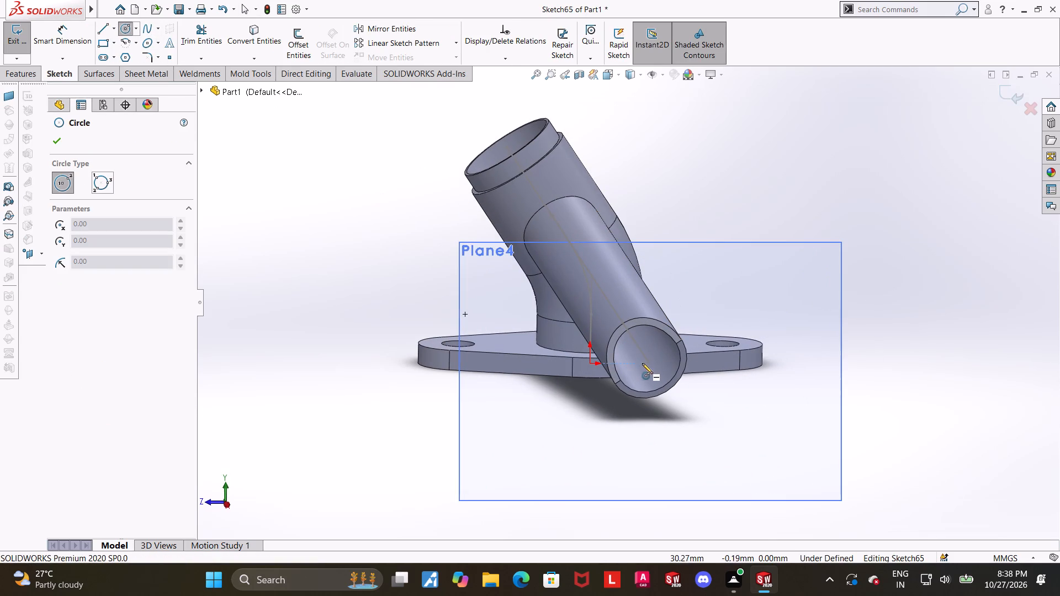
click(648, 361)
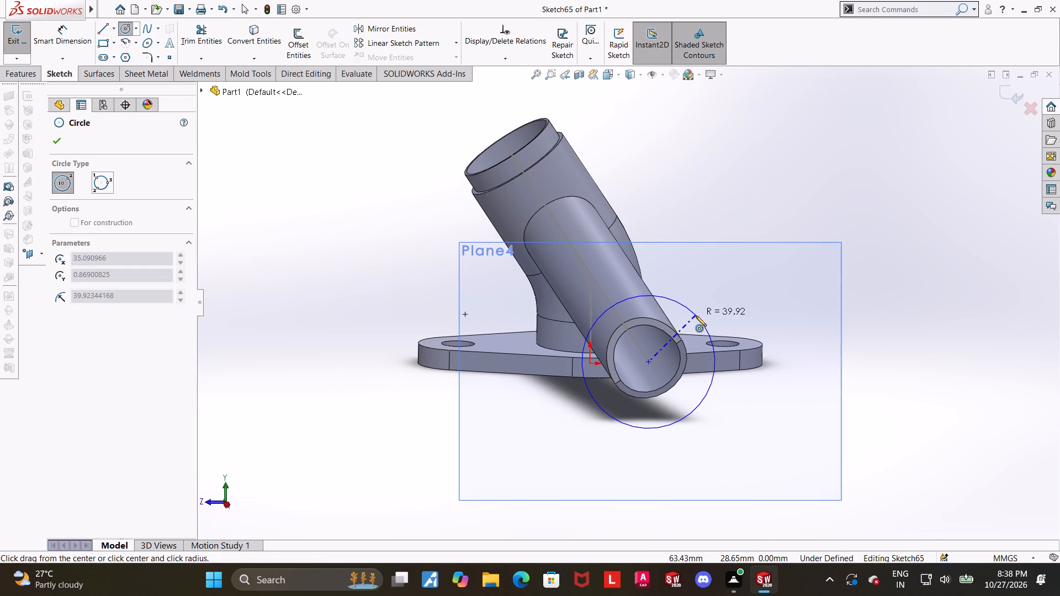
click(696, 316)
key(Escape)
key(Escape)
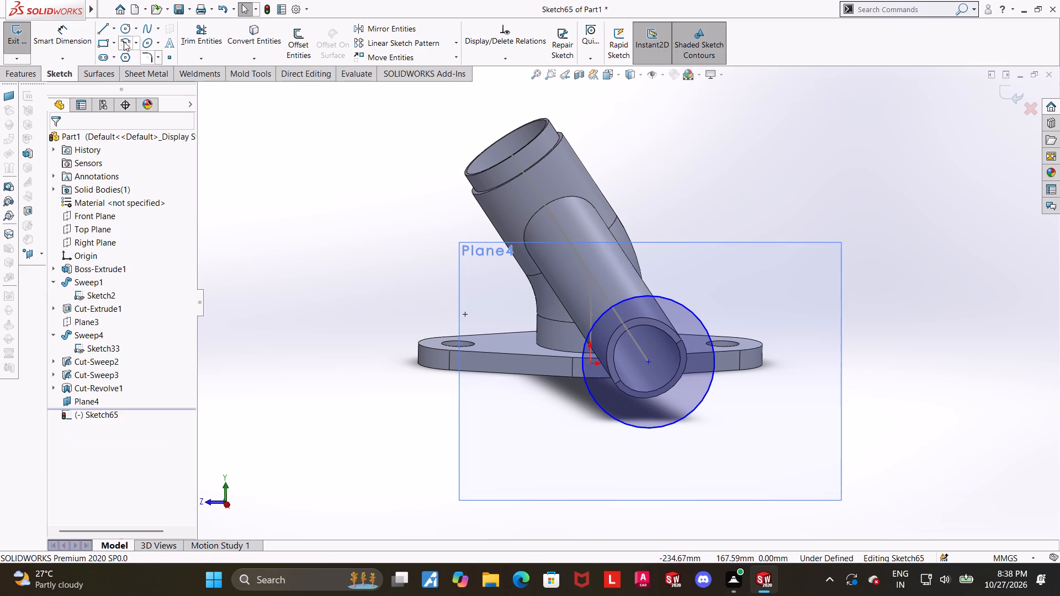
click(75, 28)
click(674, 302)
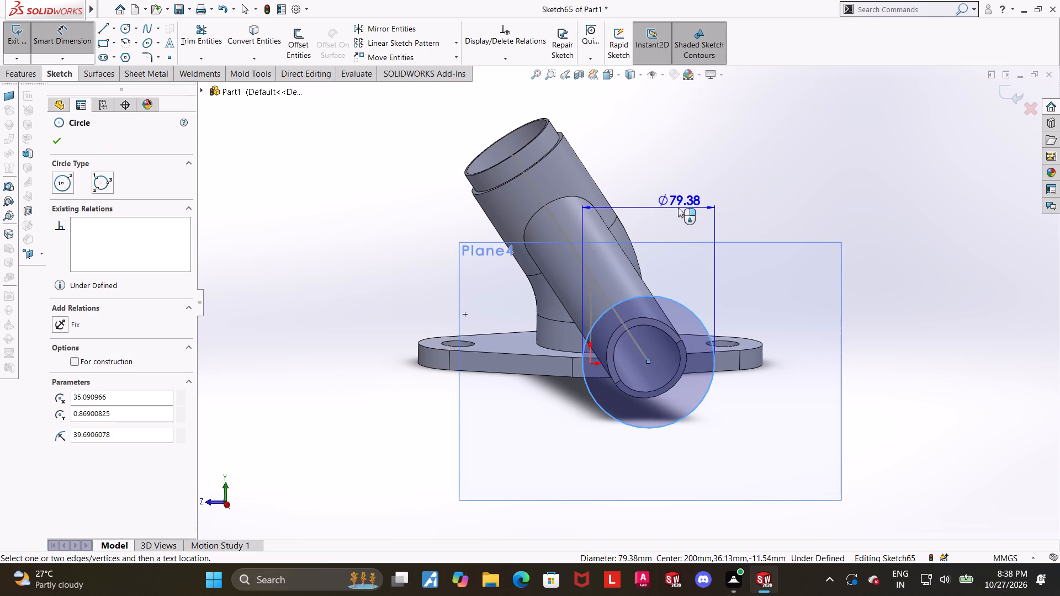
click(678, 207)
text(100)
key(Return)
key(Escape)
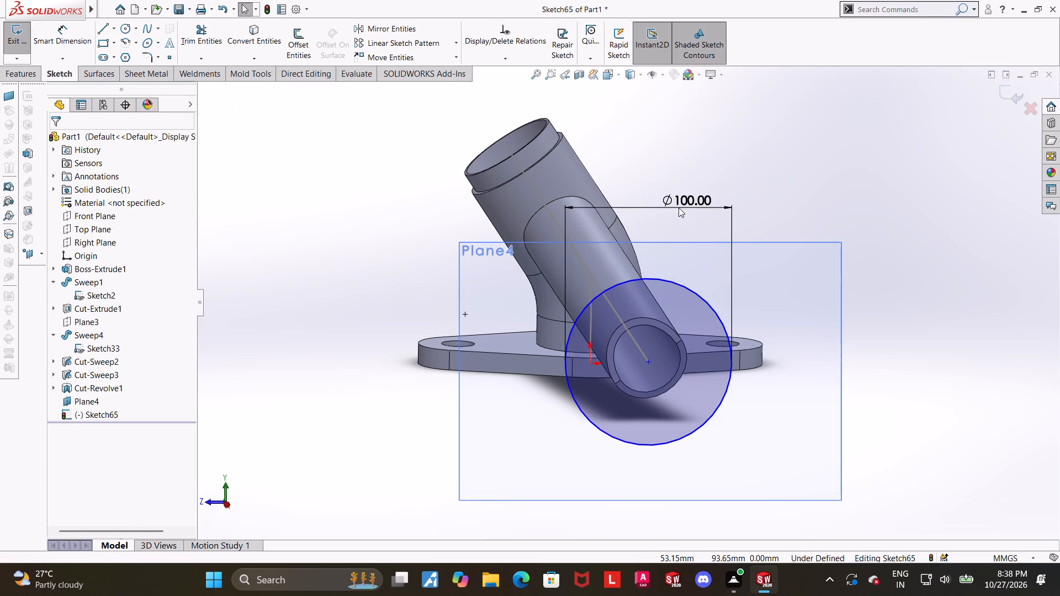
Sketch a second circle beside the 100 mm circle, level with its centre, and set its diameter to 48 mm.
click(129, 29)
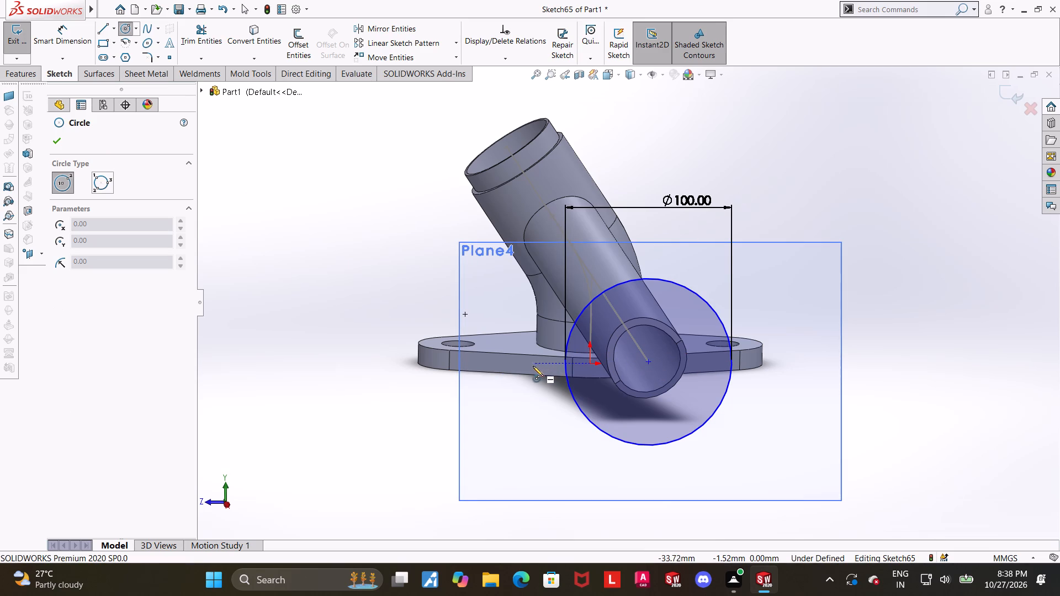
click(785, 363)
click(797, 324)
key(Escape)
key(Escape)
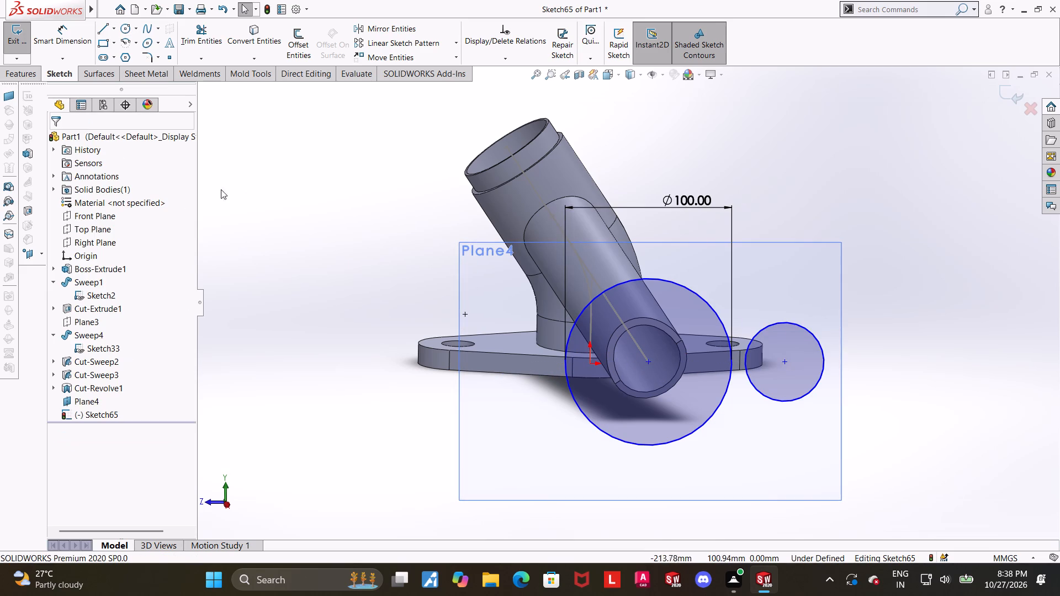
click(55, 26)
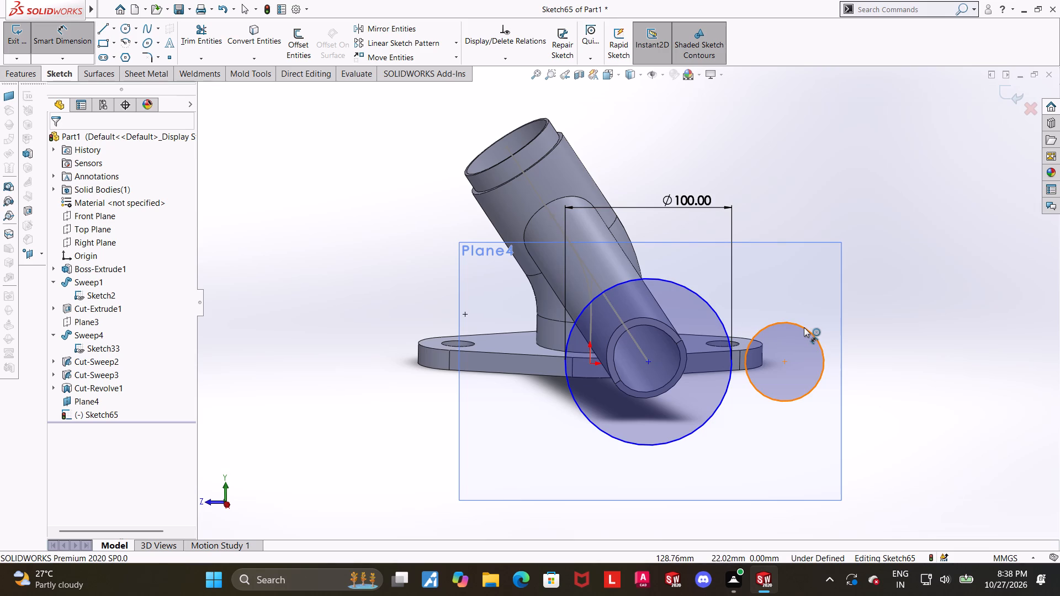
click(804, 327)
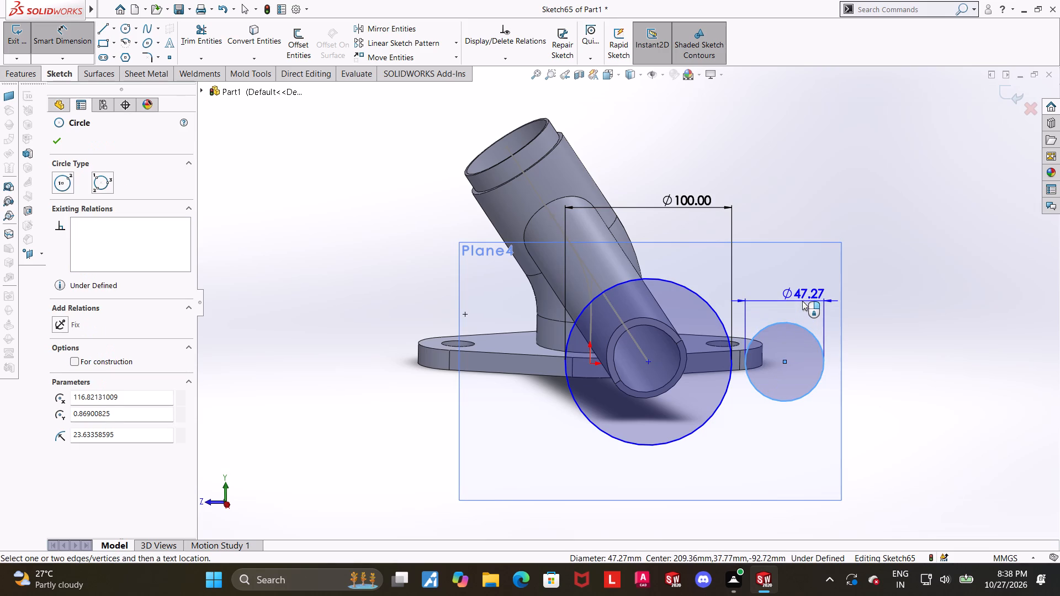
text(48)
key(Return)
key(Escape)
key(Escape)
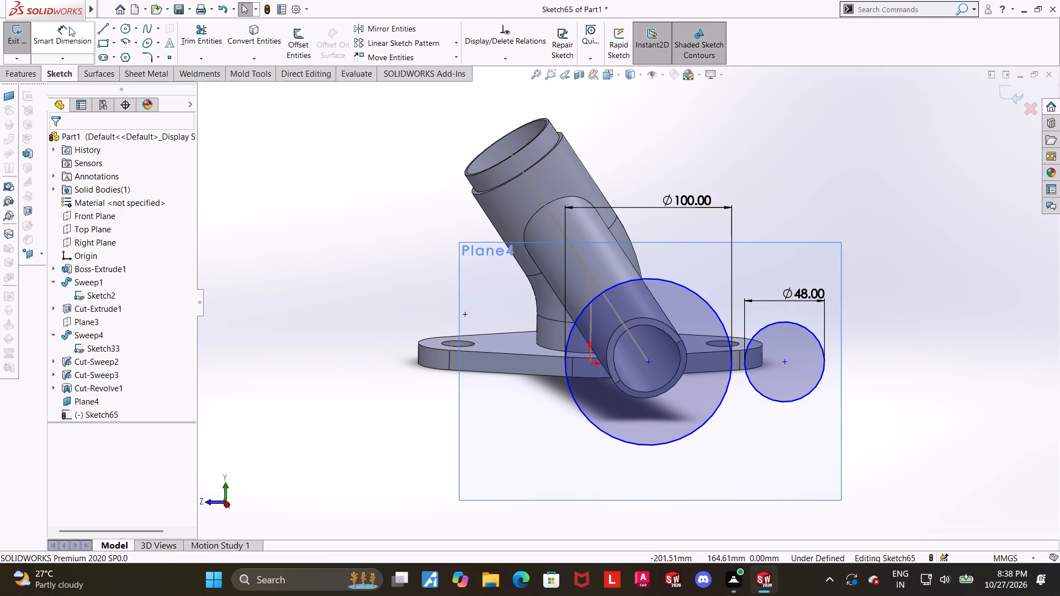
Set the distance between the centres of the 100 mm and 48 mm circles to 80 mm.
click(69, 26)
click(646, 364)
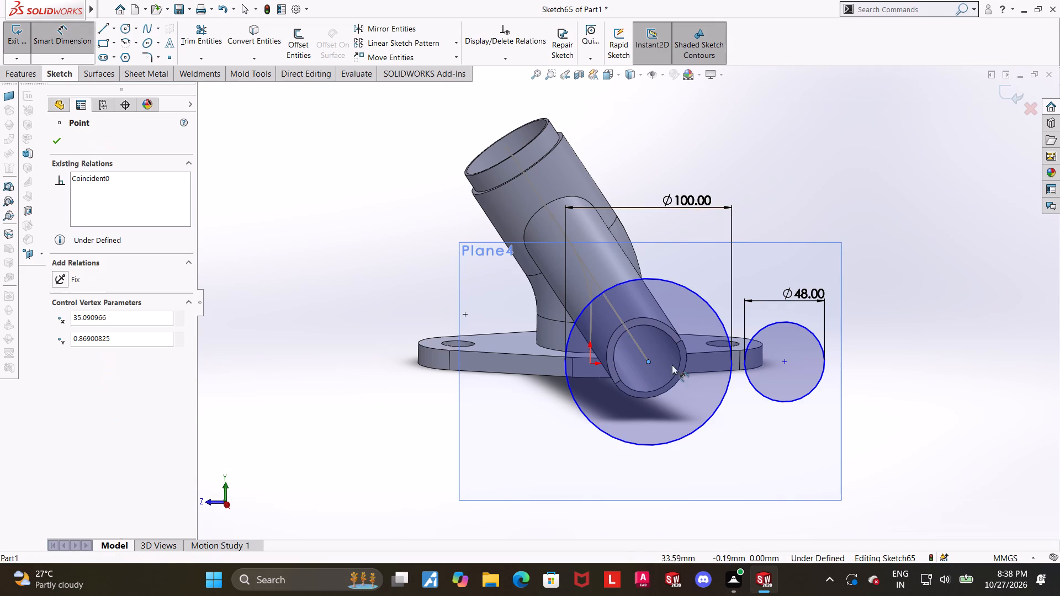
click(783, 364)
click(768, 454)
text(80)
key(Return)
key(Escape)
click(983, 424)
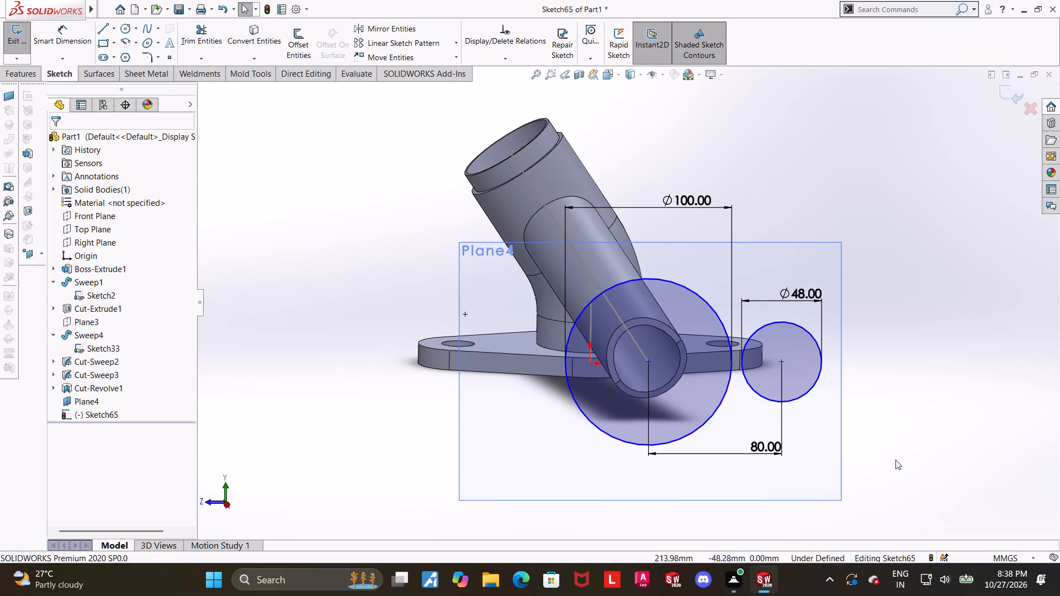
Examine the two sketched circles against the branch pipe from several angles and in the Right view.
scroll(796, 494, up, 1)
middle_drag(802, 488, 804, 353)
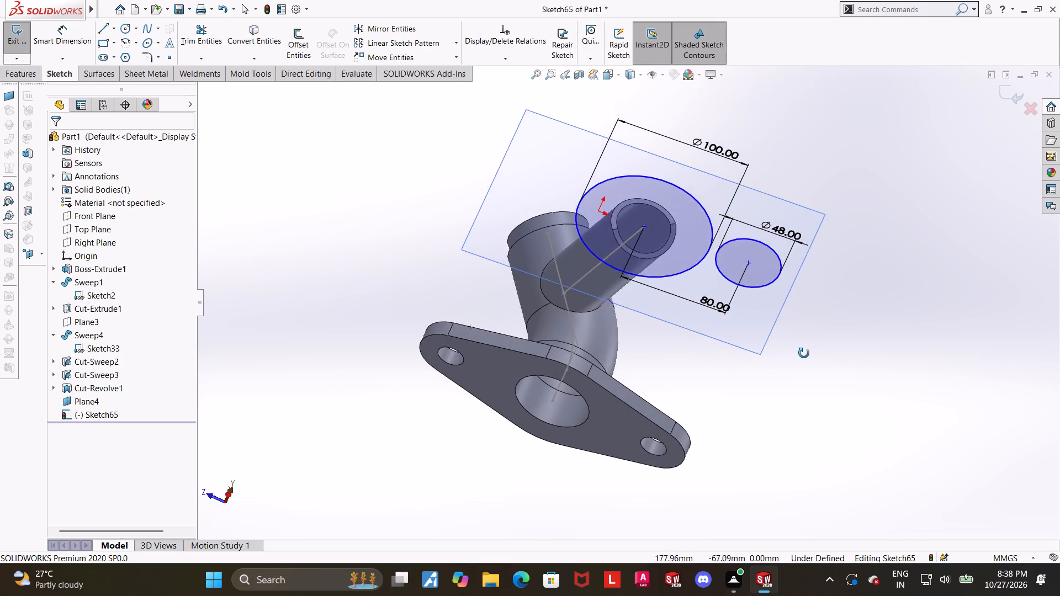
middle_drag(804, 353, 842, 451)
middle_drag(948, 358, 989, 227)
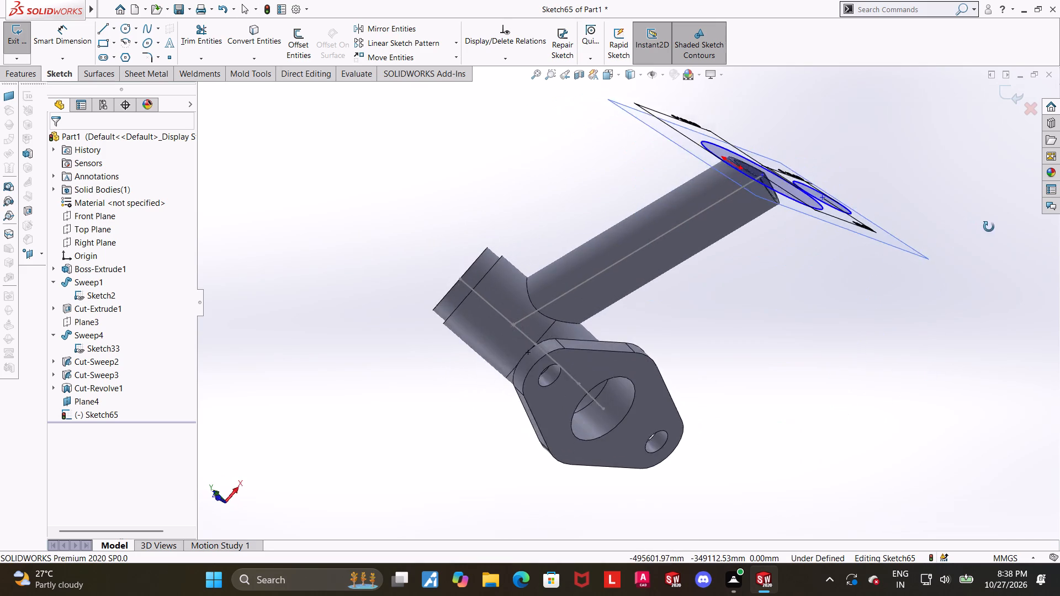
middle_drag(989, 227, 910, 349)
scroll(910, 349, up, 4)
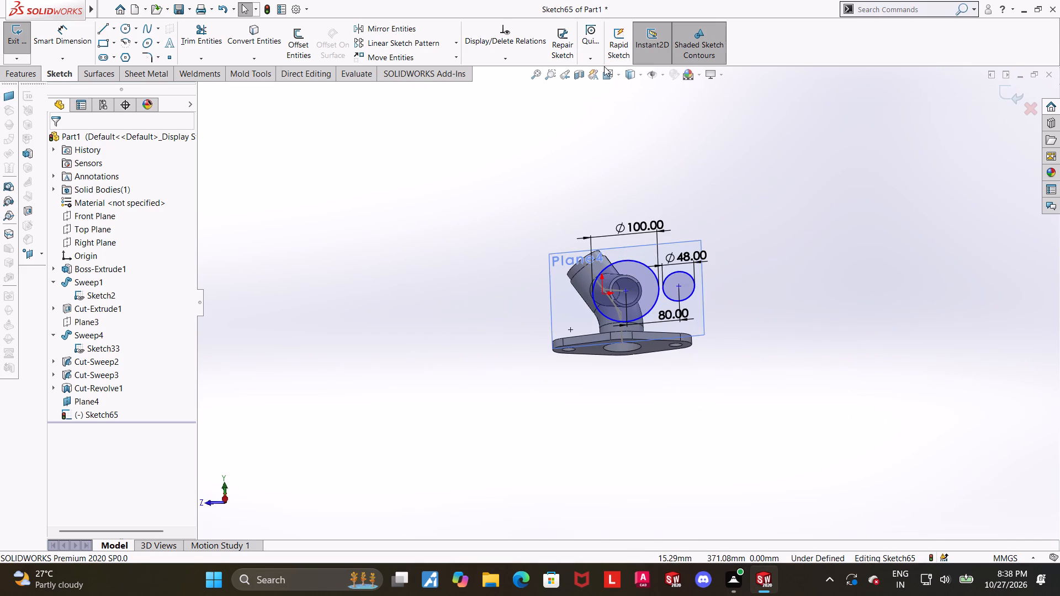
click(607, 70)
click(518, 355)
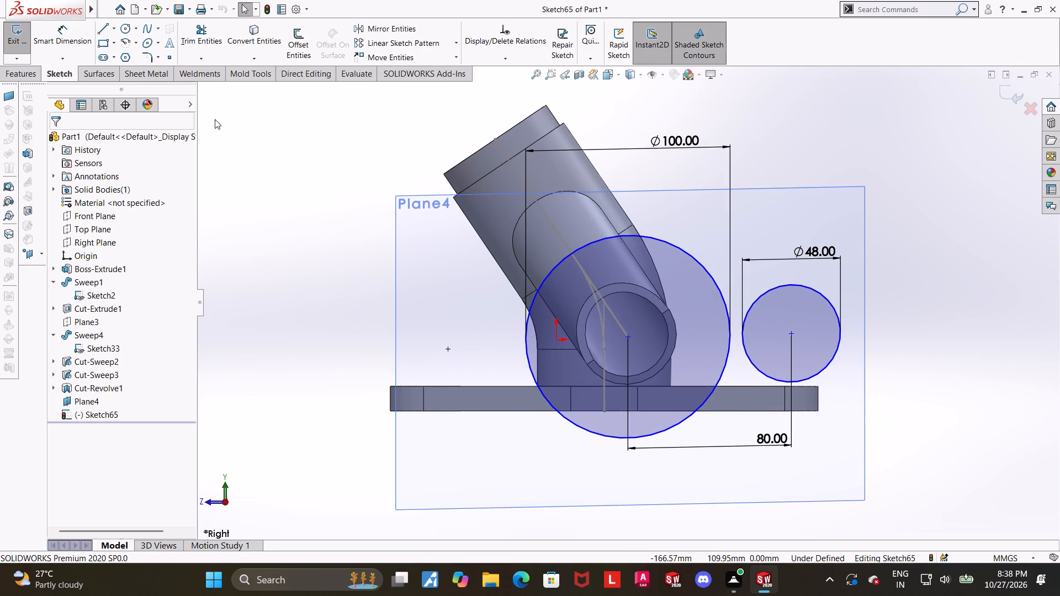
Sketch a third circle of about 27 mm radius on the opposite side of the 100 mm circle, level with the origin.
click(125, 29)
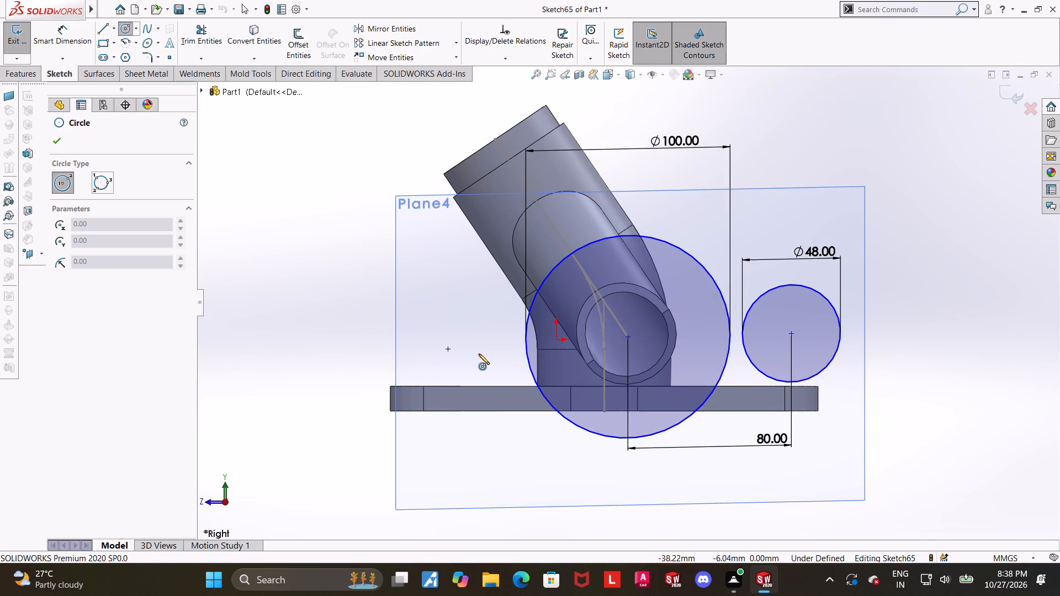
click(454, 339)
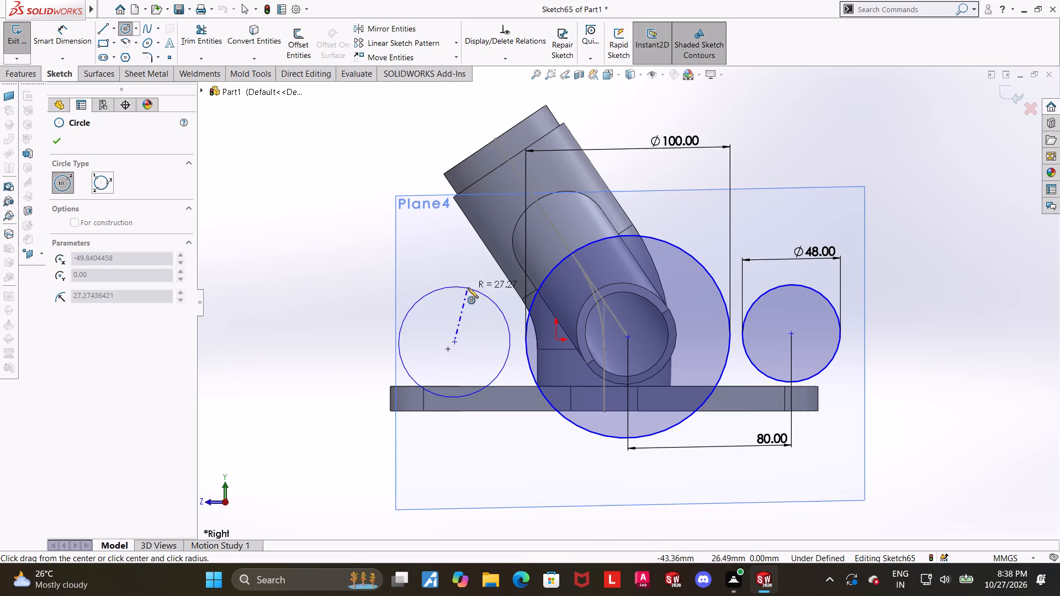
click(468, 288)
key(Escape)
key(Escape)
Draw two centrelines from the 100 mm circle's centre, one to the centre of each outer circle.
click(113, 31)
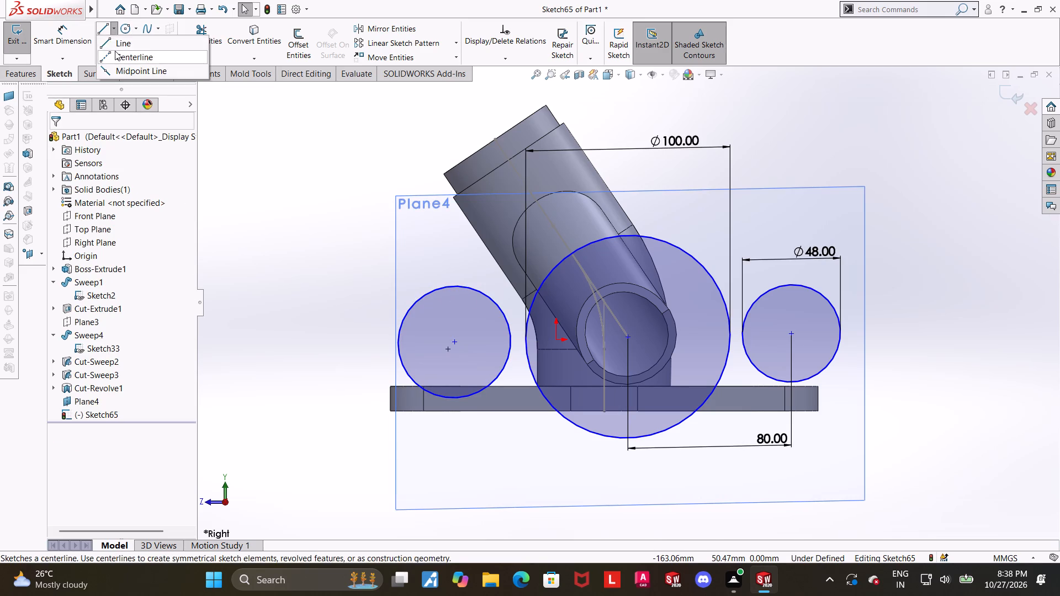
click(115, 51)
click(631, 339)
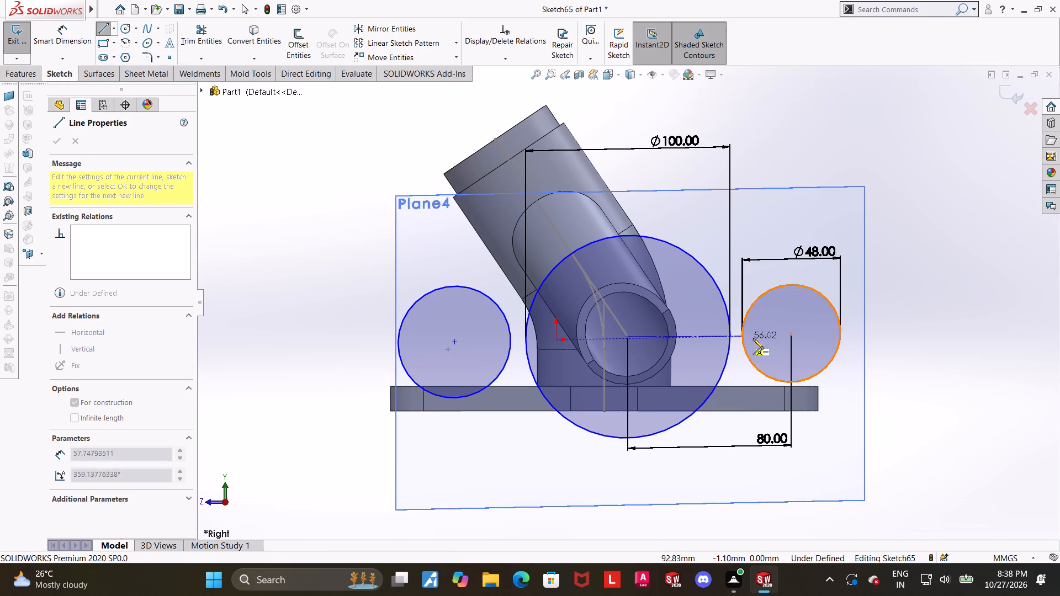
click(791, 336)
key(Escape)
key(Escape)
key(Escape)
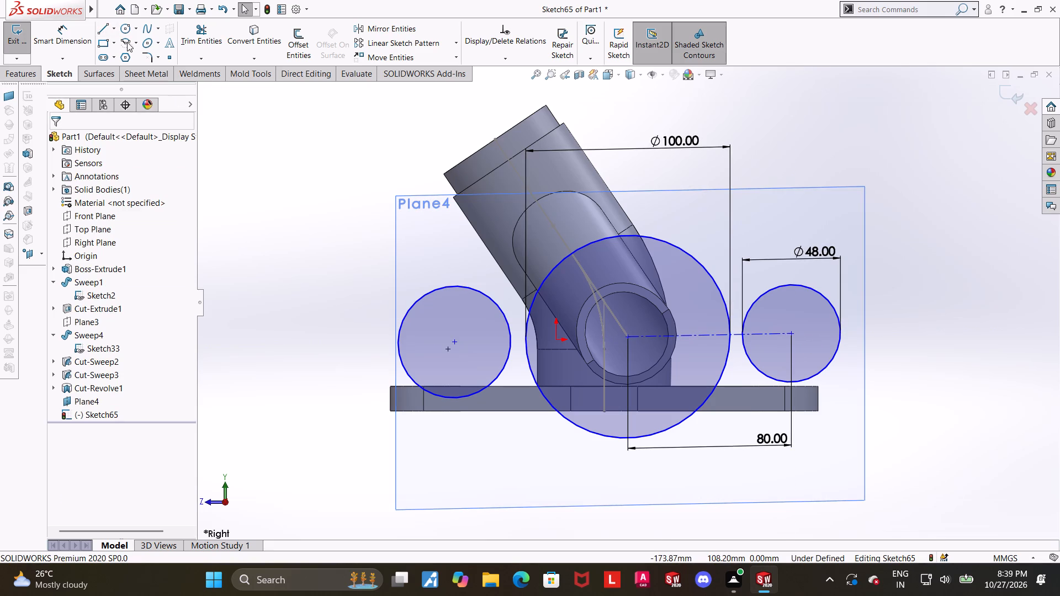
click(116, 29)
click(117, 53)
click(627, 337)
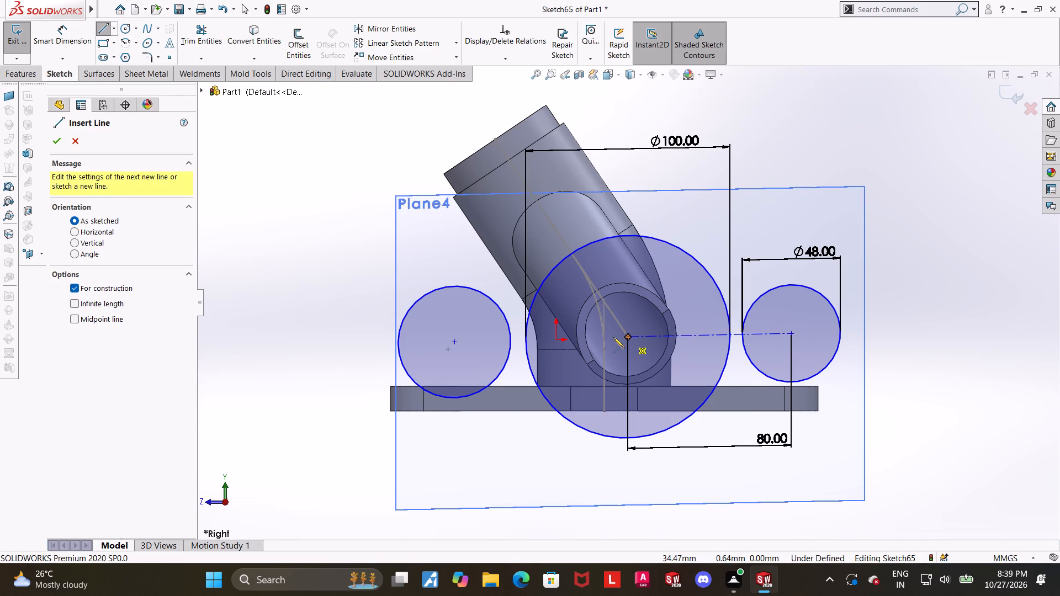
click(453, 341)
key(Escape)
key(Escape)
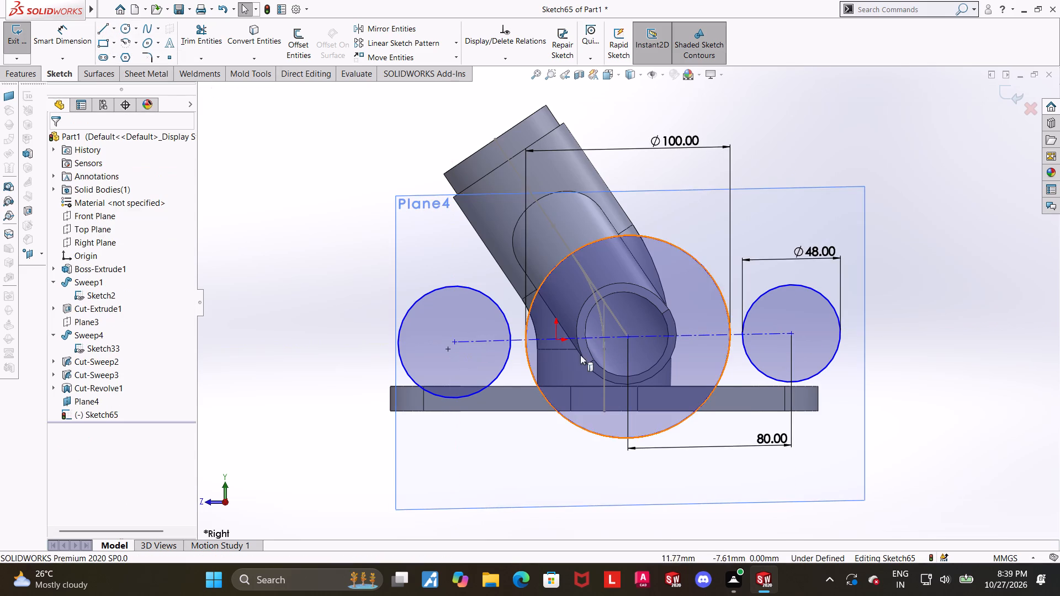
Make the two centrelines joining the circle centres horizontal.
click(656, 336)
click(695, 284)
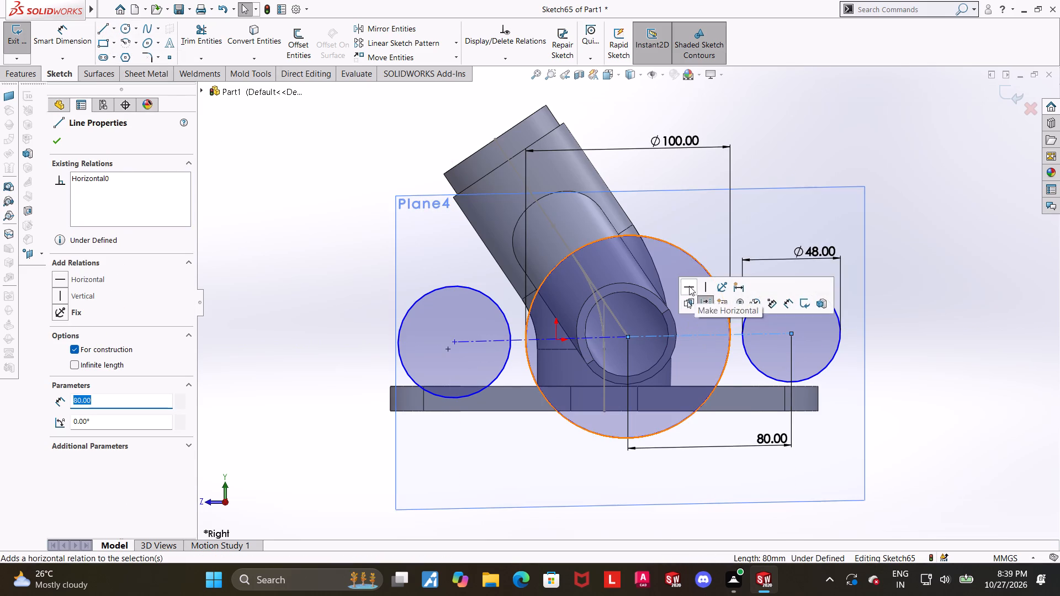
click(595, 334)
click(628, 286)
click(925, 418)
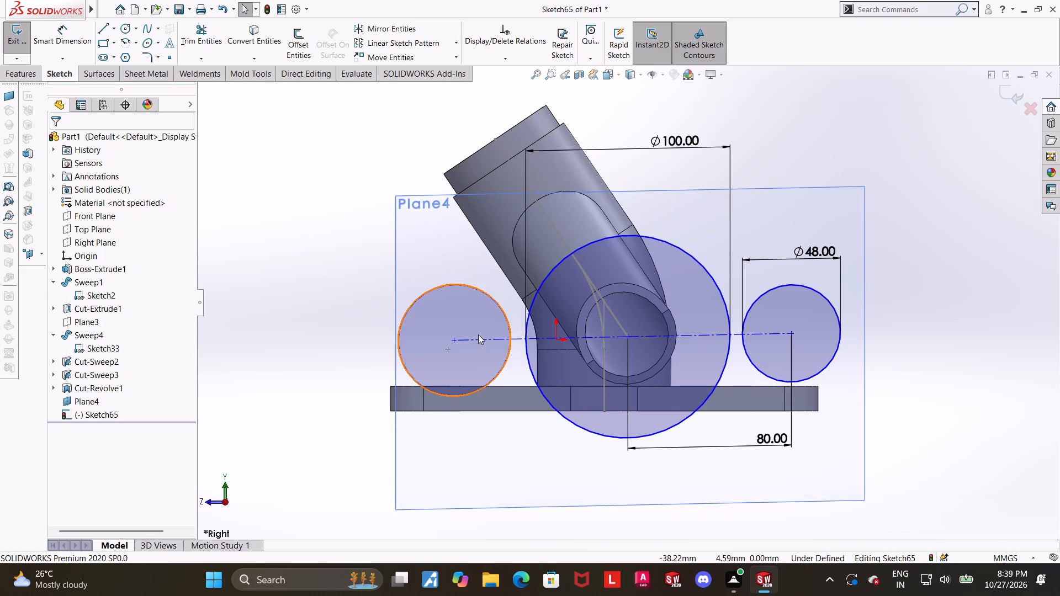
Set the distance between the centres of the third circle and the 100 mm circle to 80 mm.
click(77, 33)
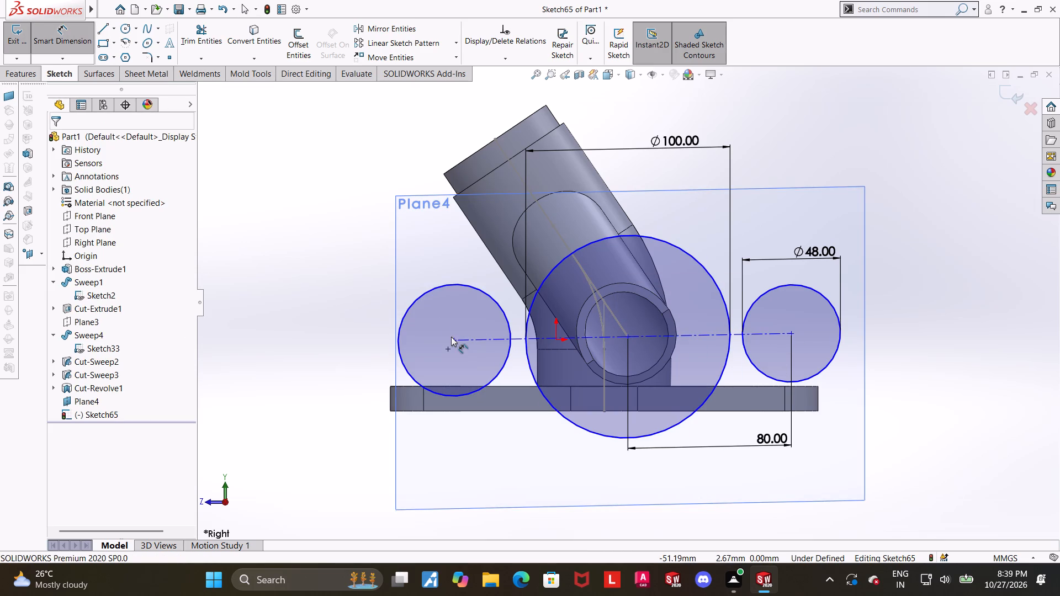
click(454, 342)
click(626, 336)
click(564, 455)
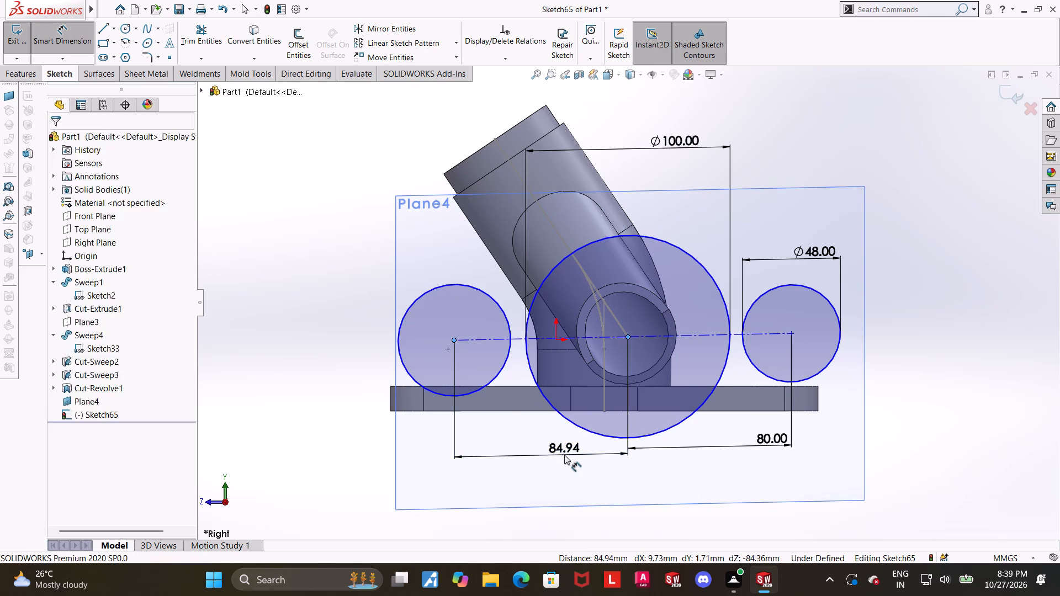
text(80)
key(Return)
key(Escape)
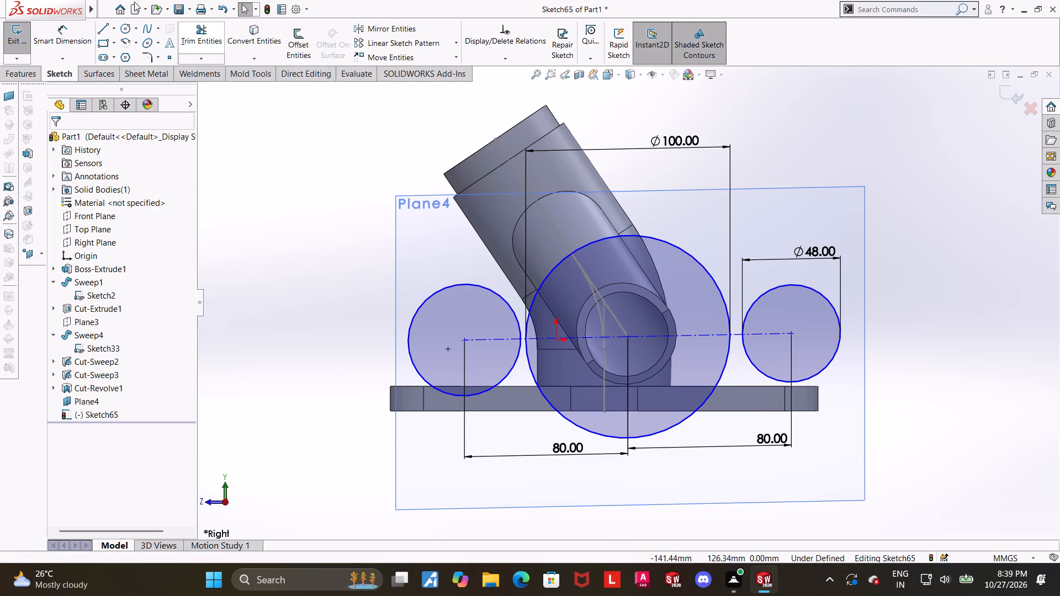
Draw two lines from the undimensioned outer circle to the 100 mm circle, an upper one about 88 mm long and a lower one.
drag(100, 31, 112, 32)
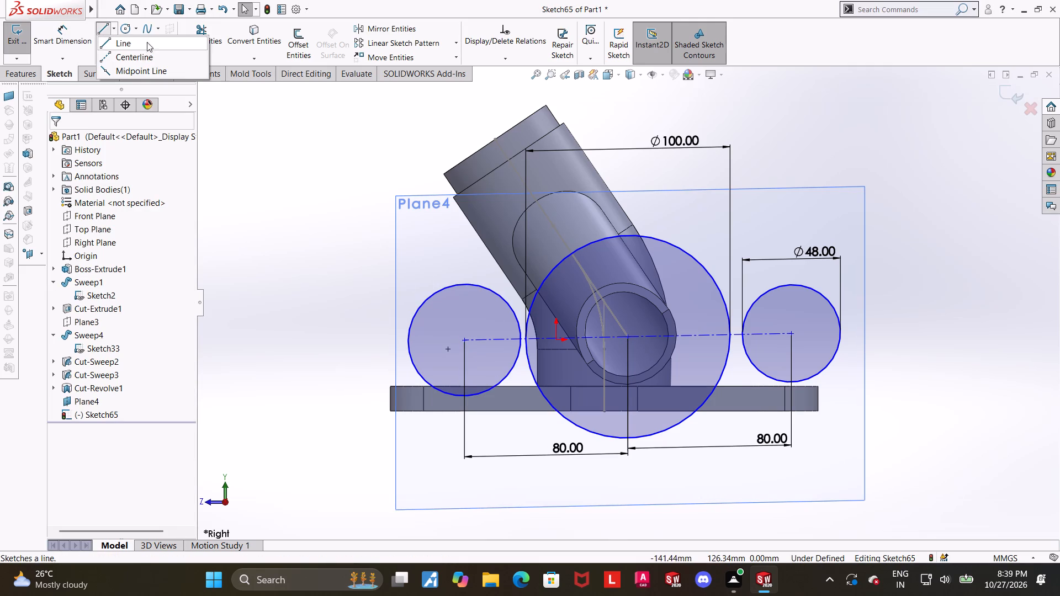
click(107, 30)
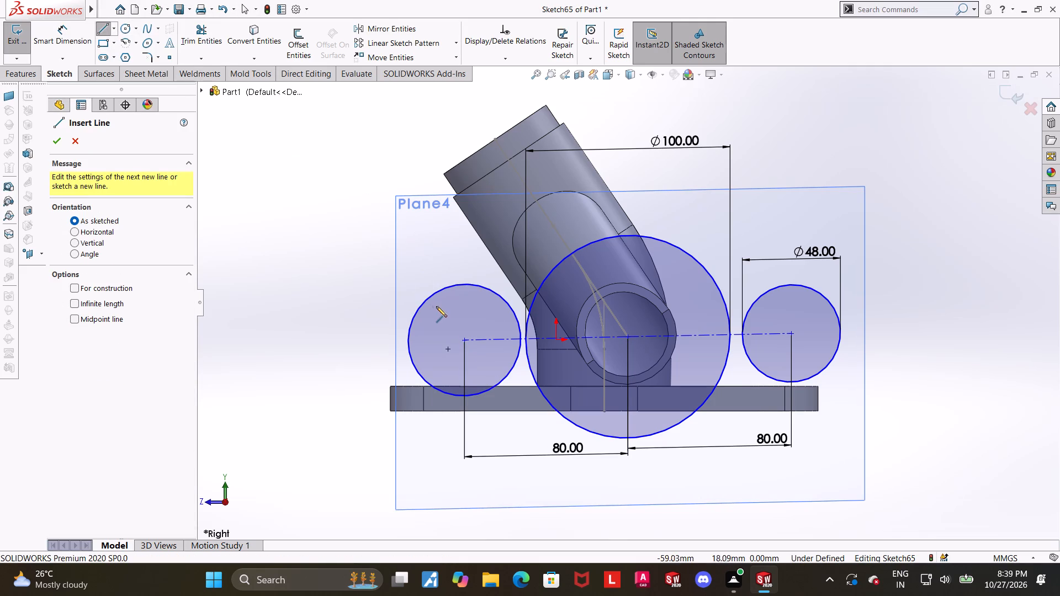
click(428, 295)
click(602, 239)
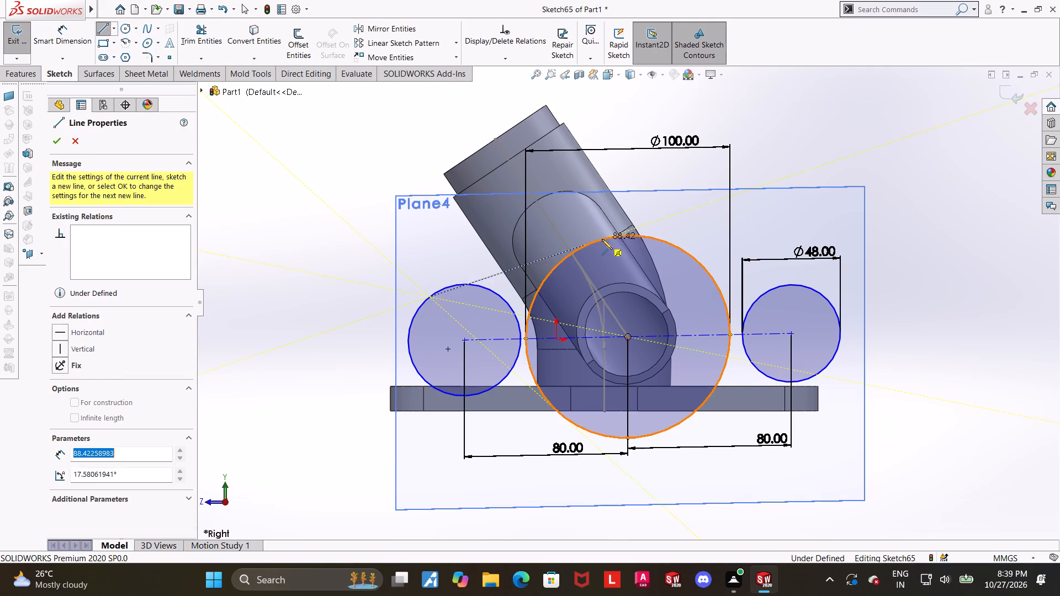
key(Escape)
click(108, 26)
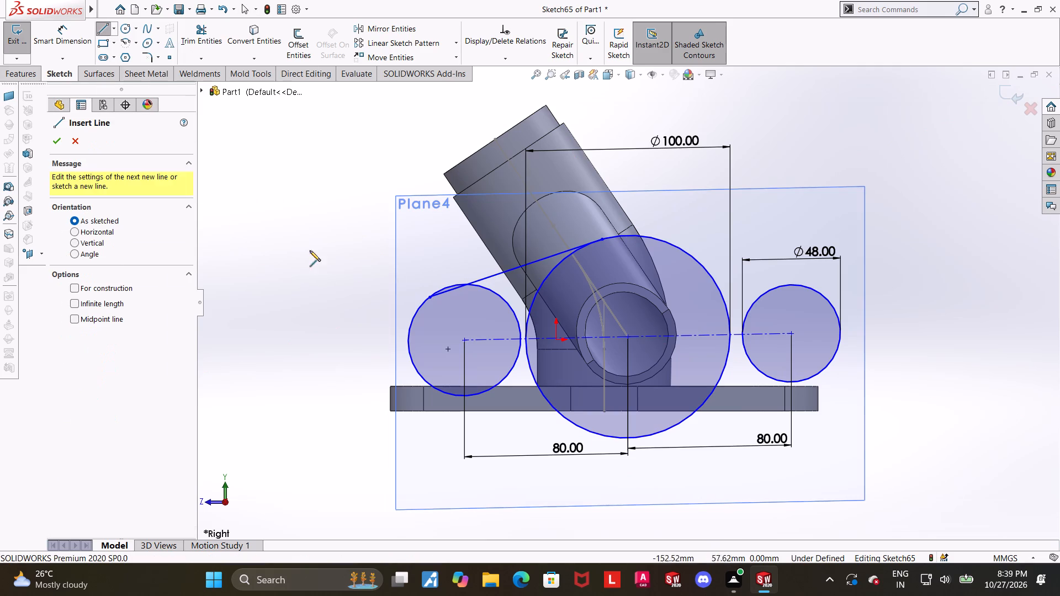
click(446, 392)
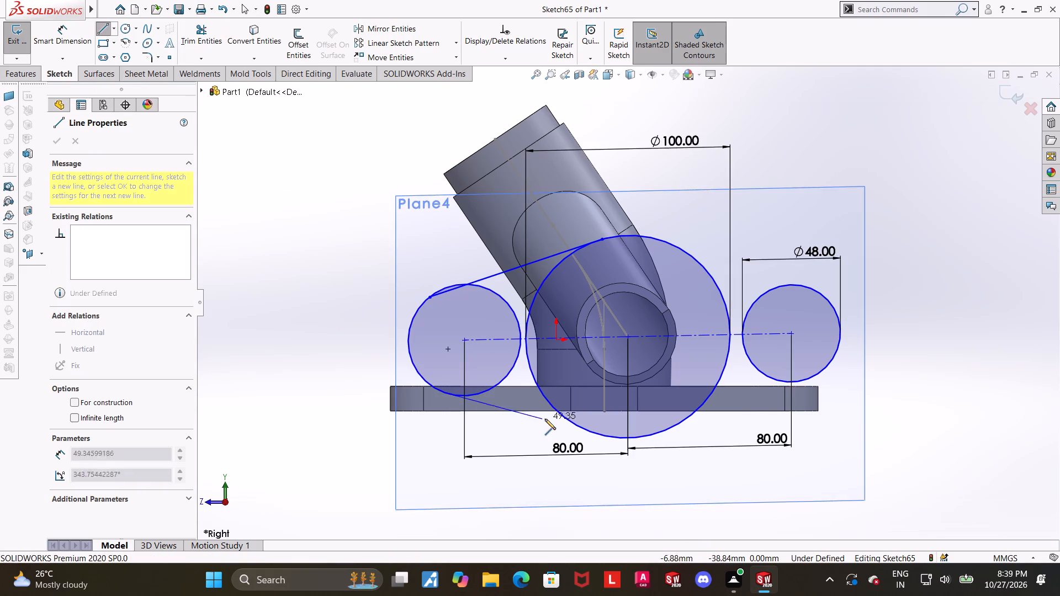
click(591, 432)
key(Escape)
Make the lower connecting line tangent to the 100 mm circle.
click(573, 423)
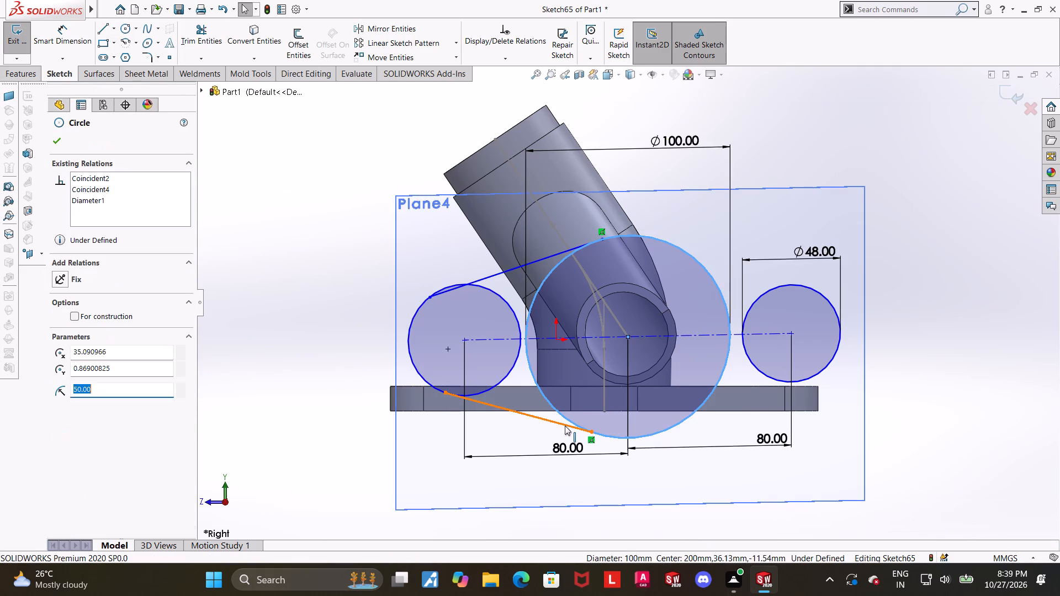
ctrl+click(564, 425)
click(59, 338)
click(243, 274)
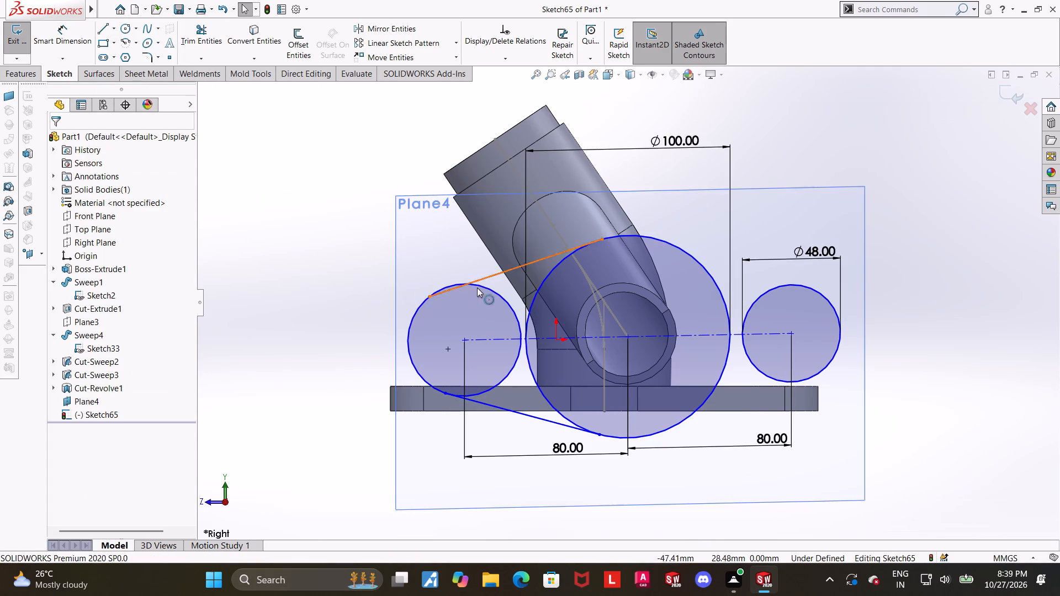
Make the upper connecting line tangent to both the undimensioned outer circle and the 100 mm circle.
click(498, 292)
ctrl+click(495, 277)
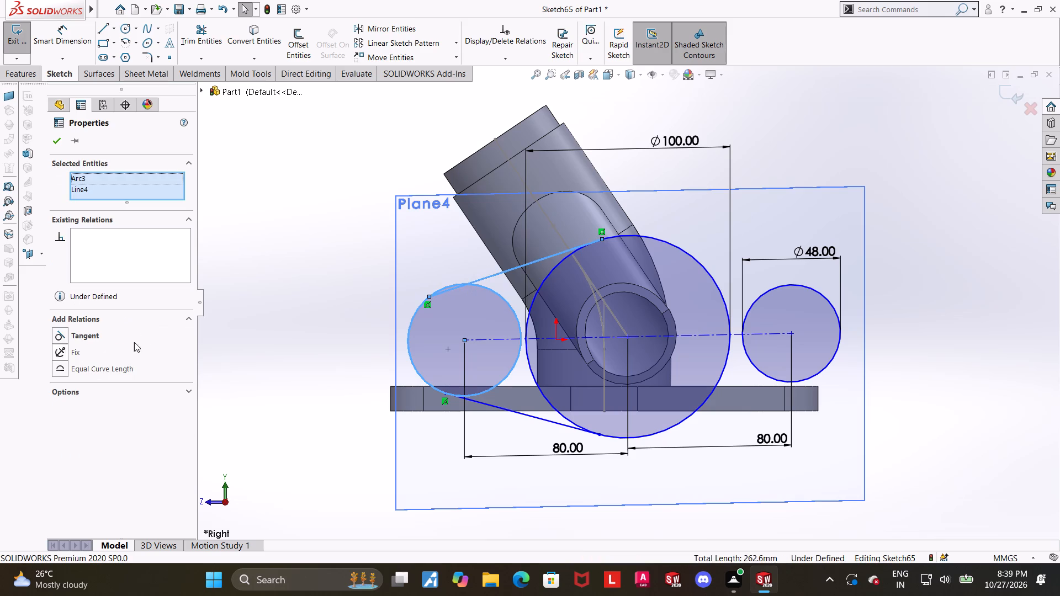
click(57, 339)
click(634, 229)
click(443, 189)
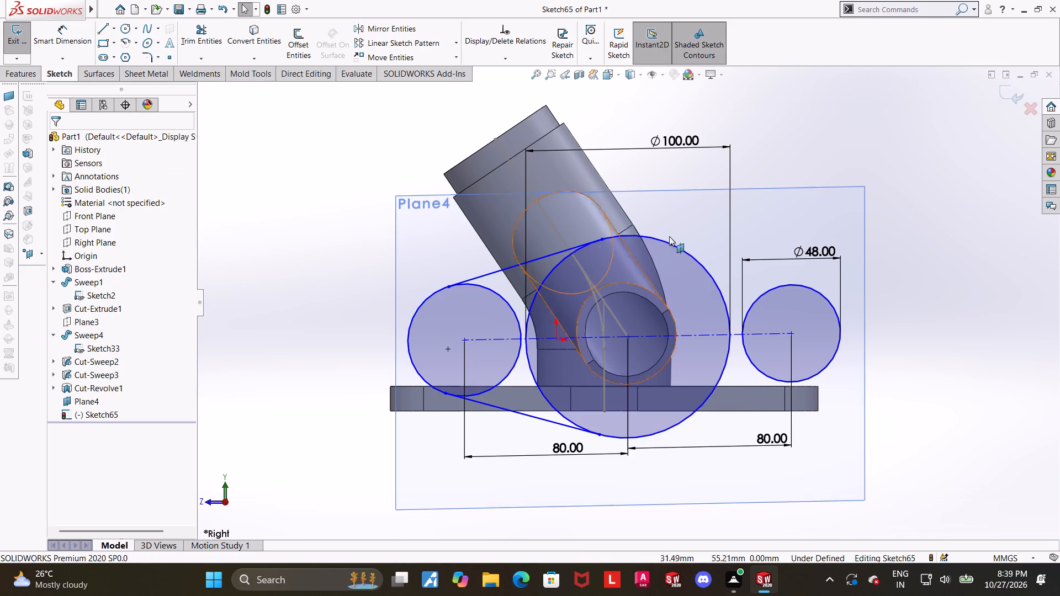
click(666, 242)
ctrl+click(580, 243)
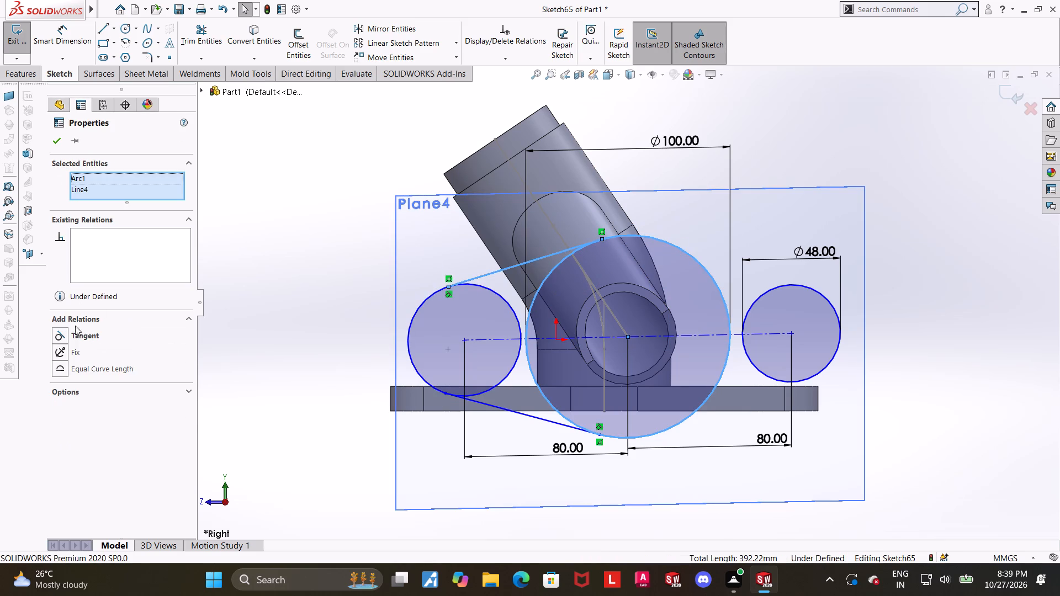
click(64, 335)
click(261, 296)
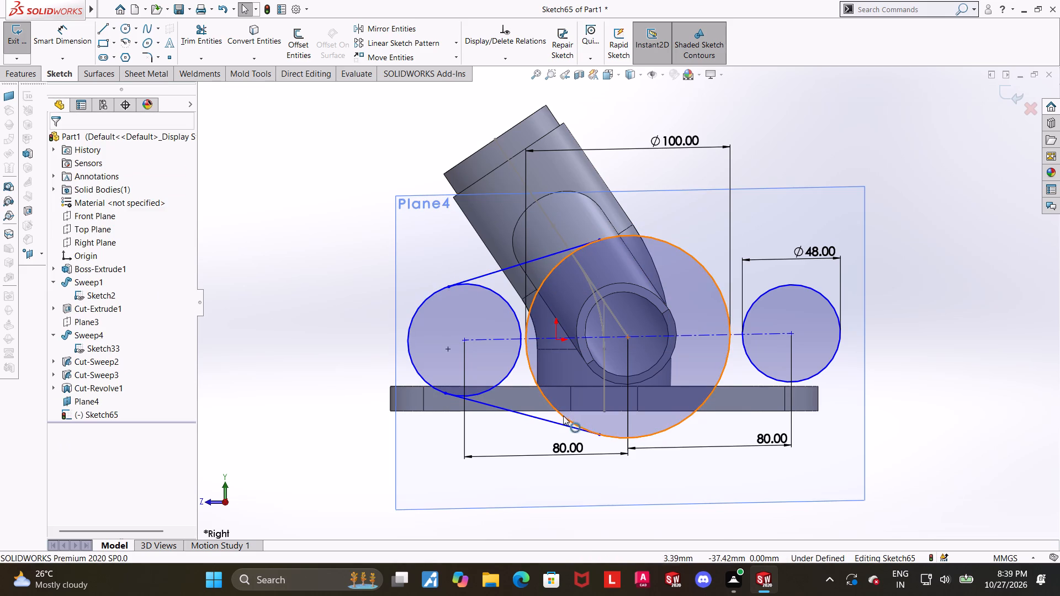
Make the lower connecting line tangent to the undimensioned outer circle.
click(562, 416)
click(302, 407)
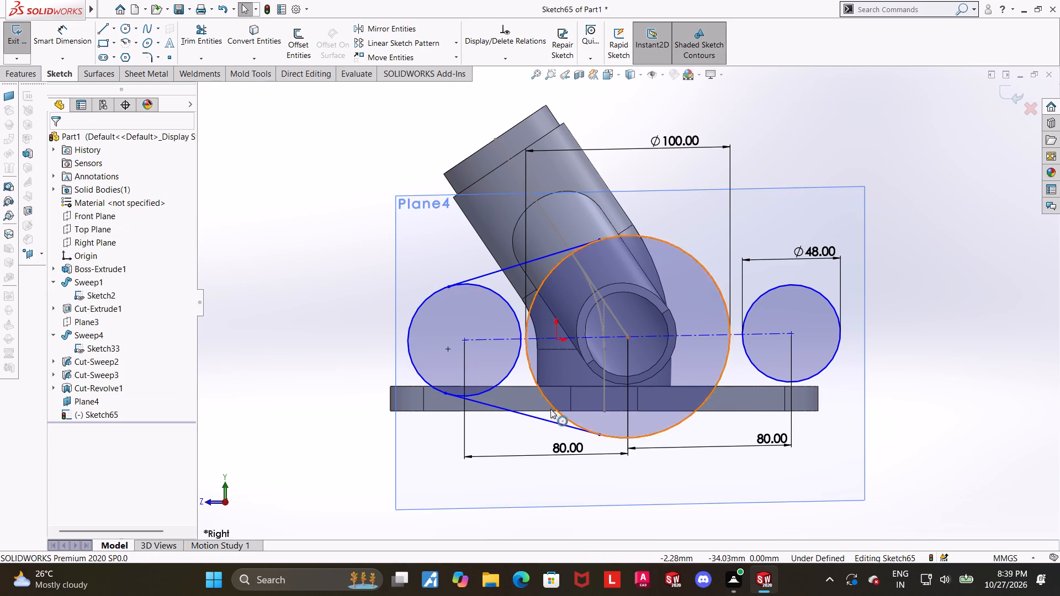
click(556, 408)
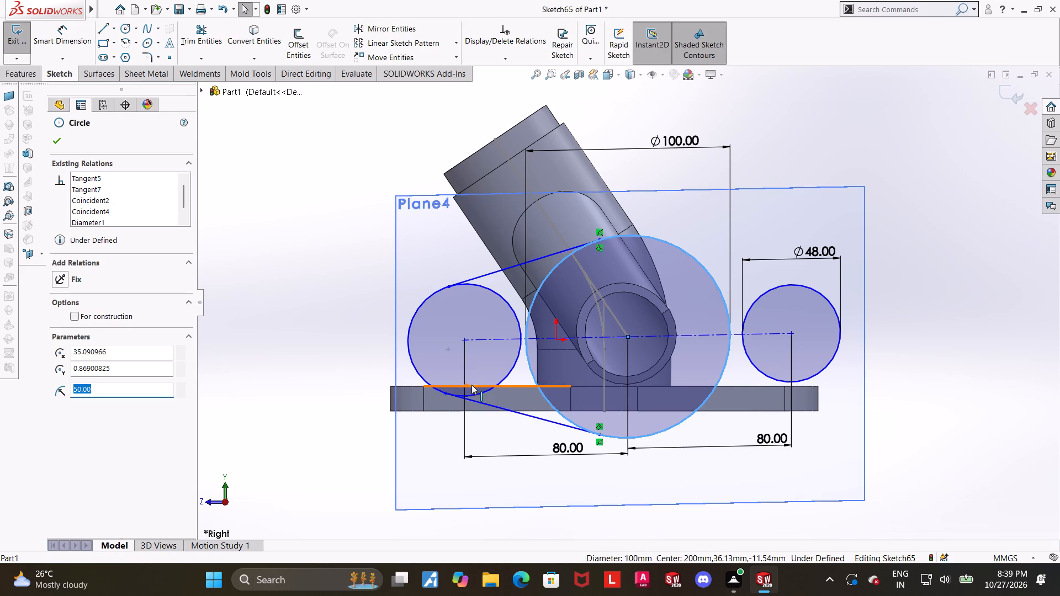
click(257, 391)
click(476, 393)
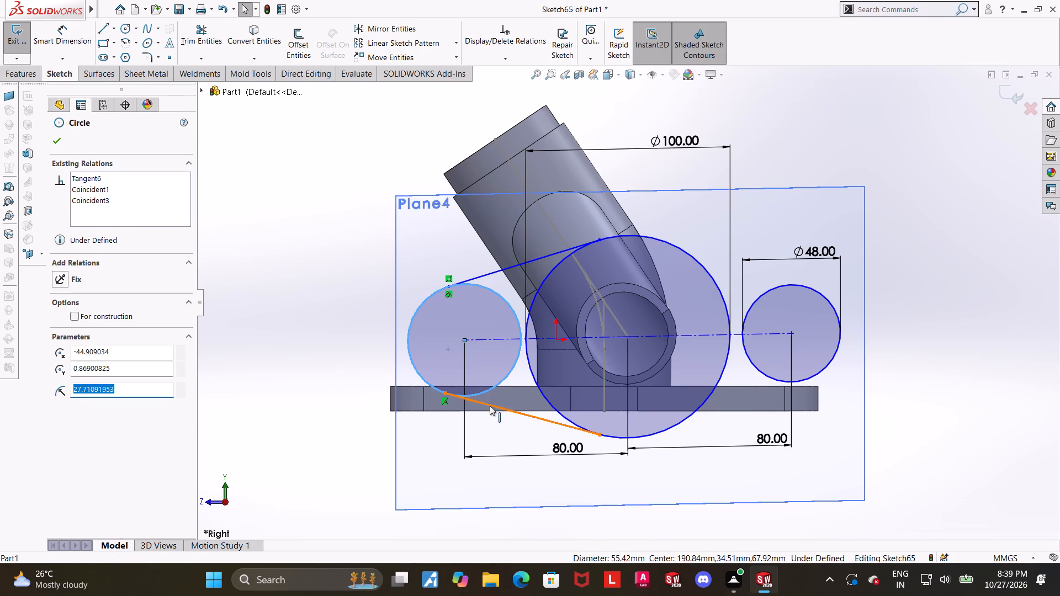
ctrl+click(490, 406)
click(60, 336)
click(247, 307)
Draw a short vertical centreline upward from the 100 mm circle's centre.
scroll(349, 327, up, 1)
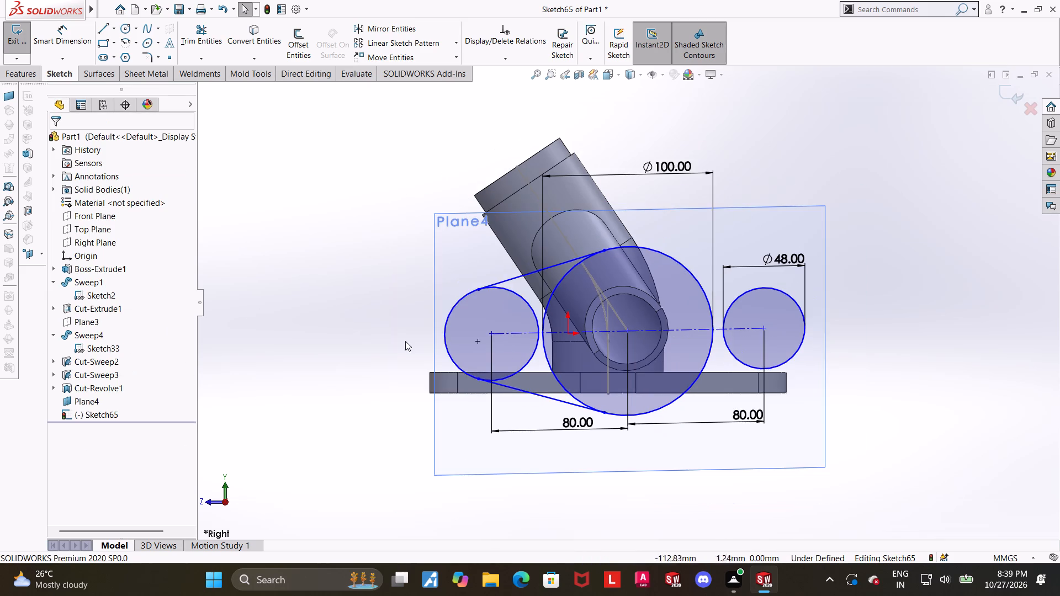
scroll(804, 288, up, 1)
scroll(804, 288, down, 2)
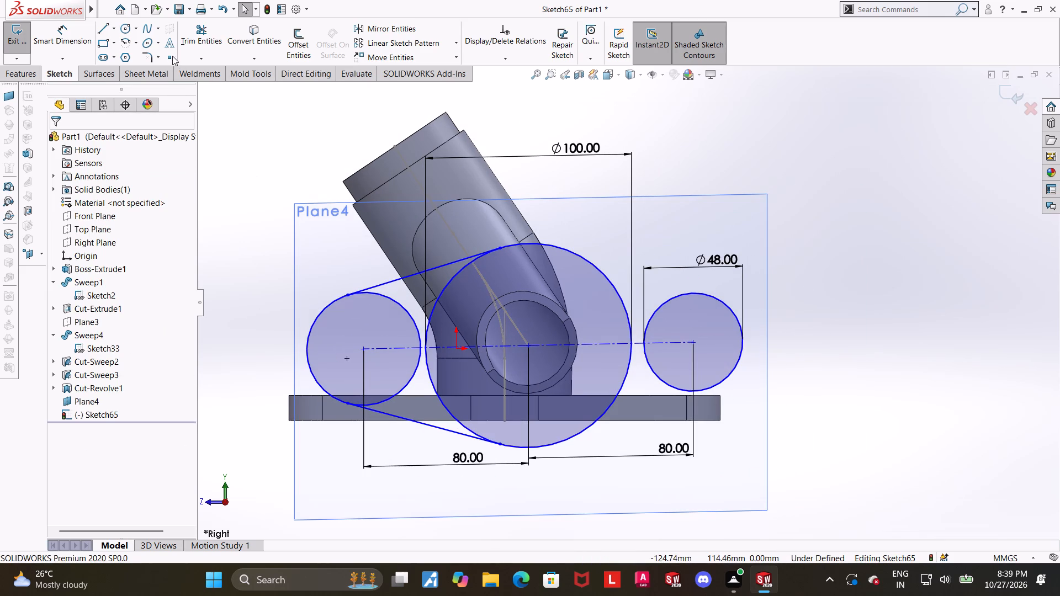
click(114, 29)
click(120, 61)
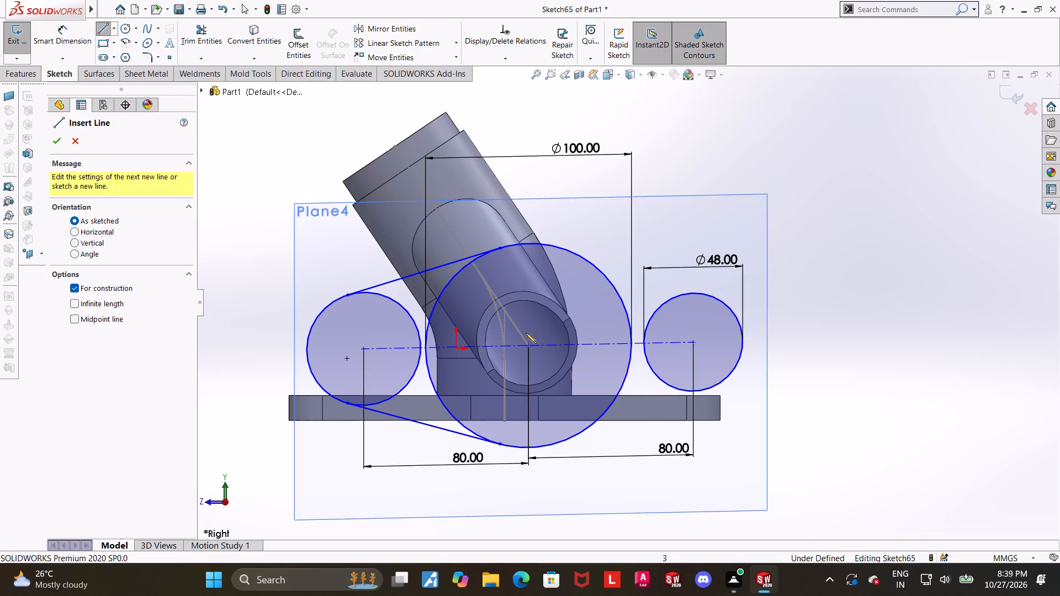
click(527, 344)
click(529, 279)
key(Escape)
key(Escape)
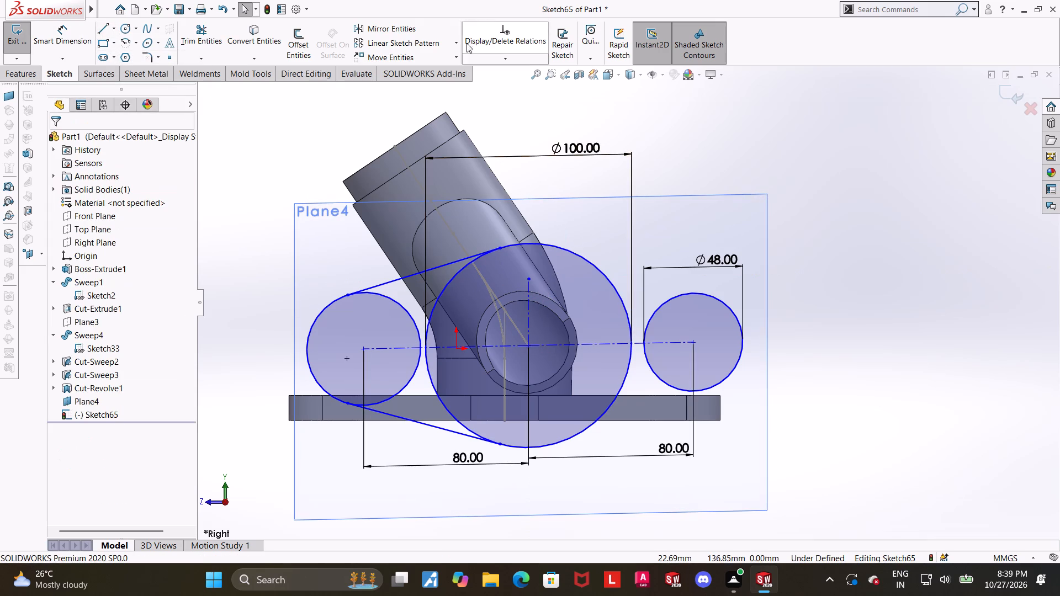
Mirror only the two tangent lines about the vertical centreline, leaving the outer circle out of the mirrored entities.
click(390, 17)
click(391, 25)
click(391, 297)
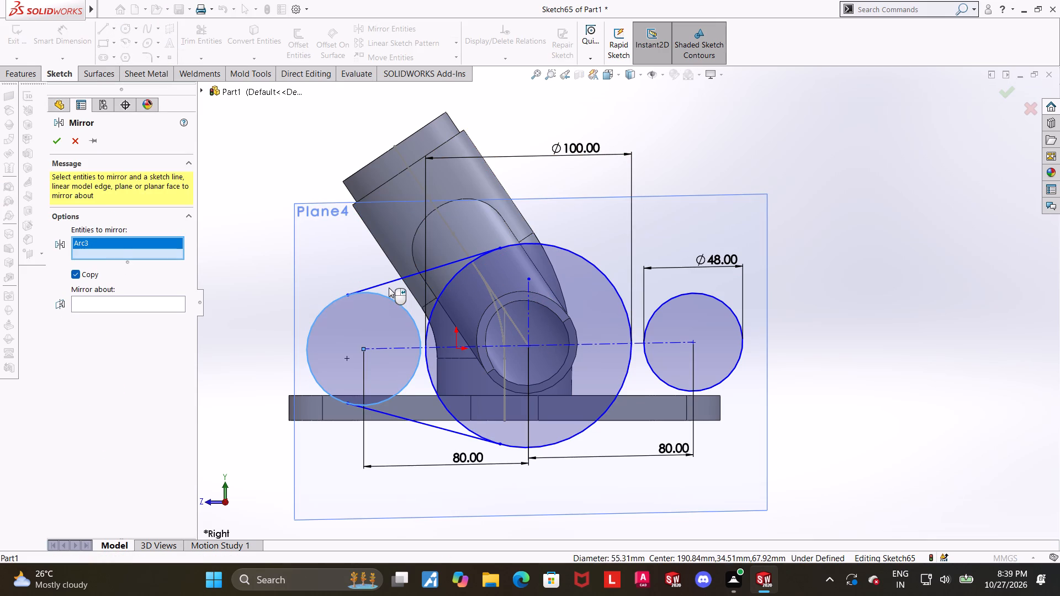
click(388, 285)
click(415, 422)
double_click(144, 327)
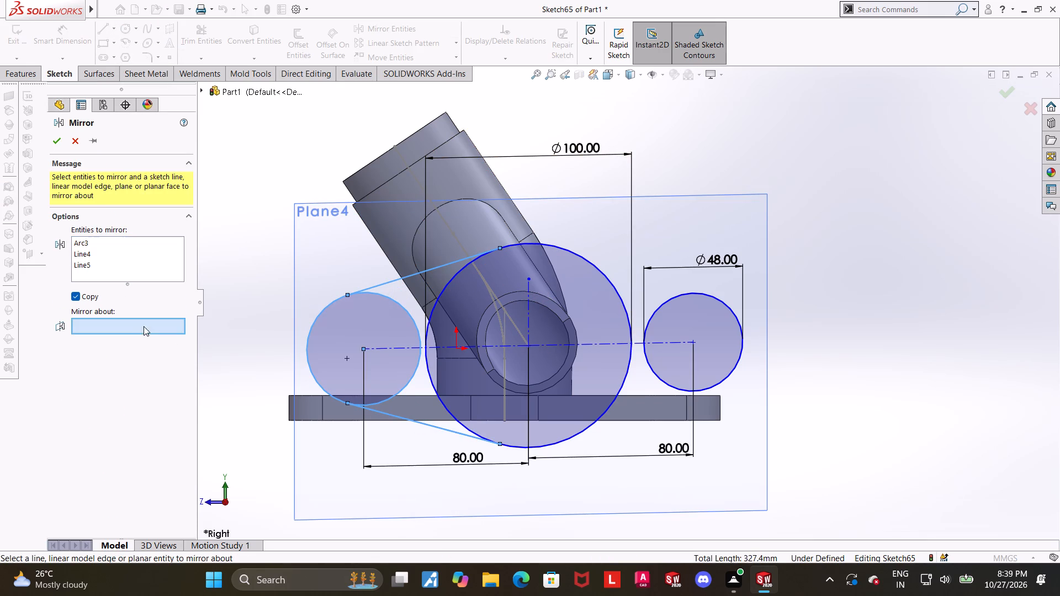
click(531, 313)
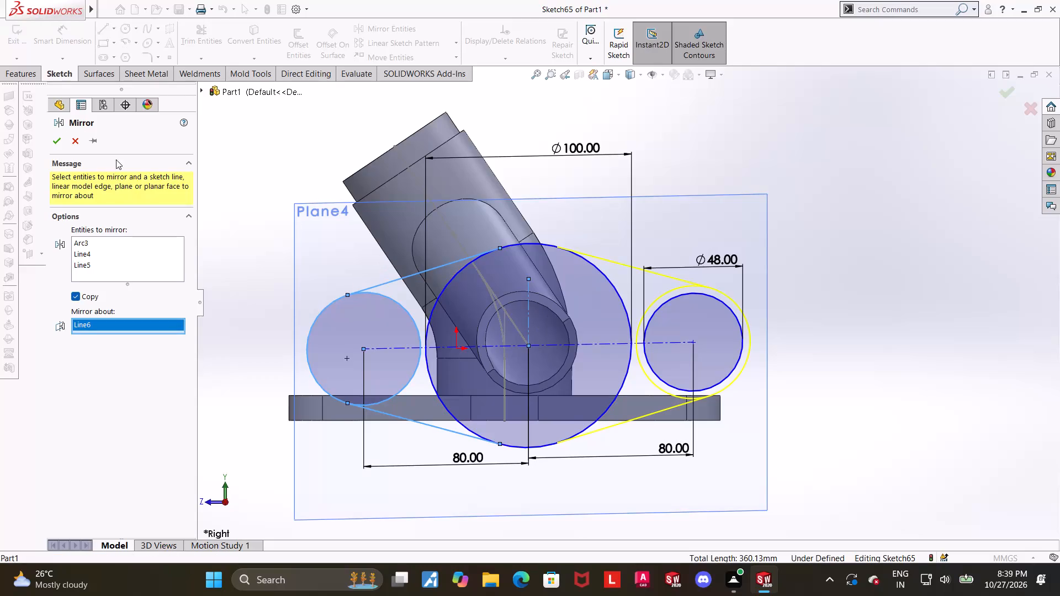
right_click(81, 246)
click(106, 270)
click(57, 135)
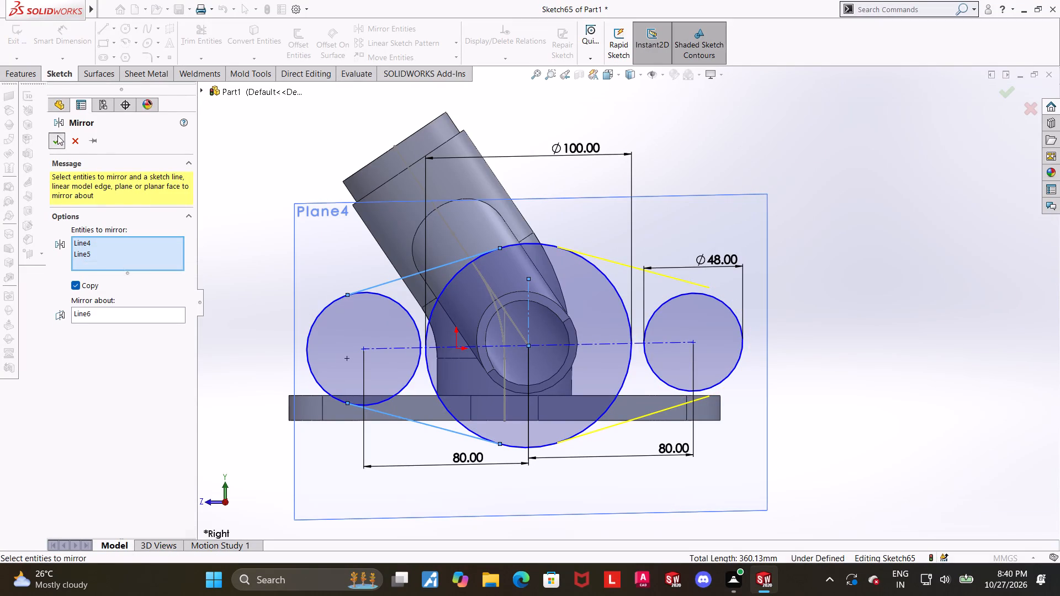
click(810, 259)
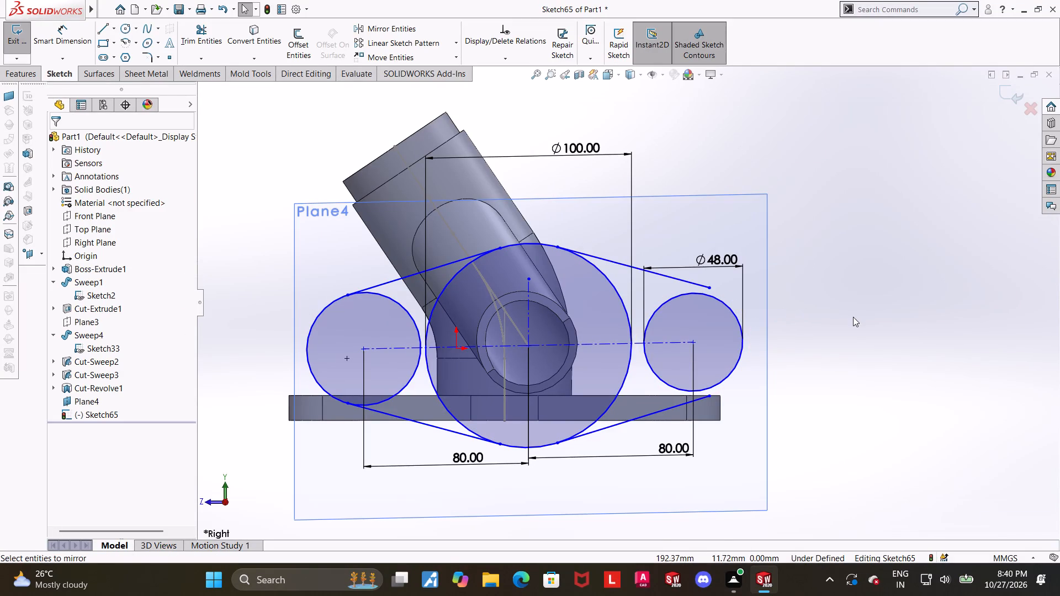
Make the undimensioned outer circle equal in size to the 48 mm circle.
click(853, 317)
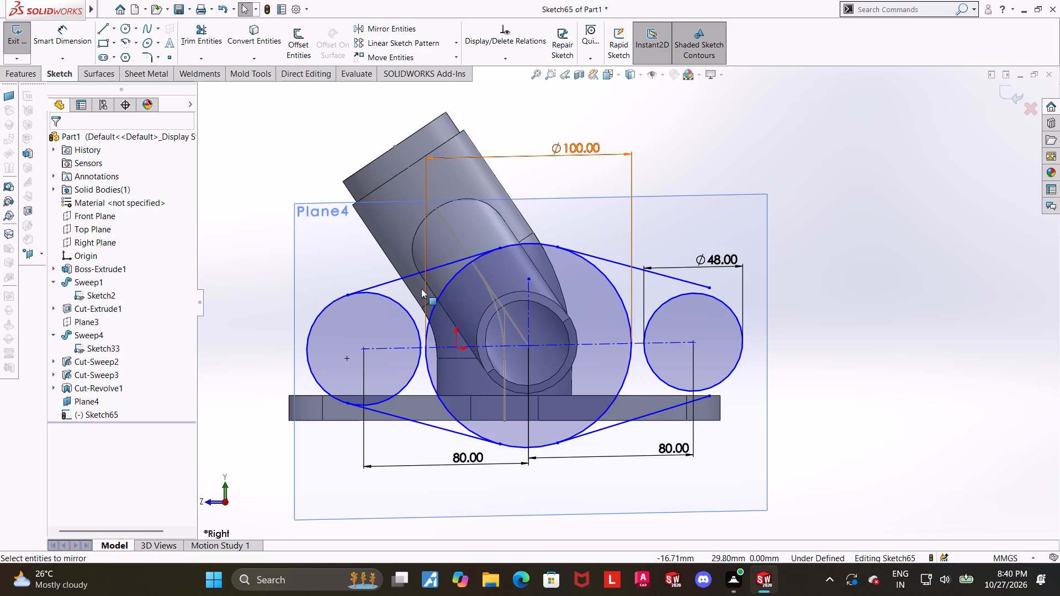
click(278, 158)
click(404, 310)
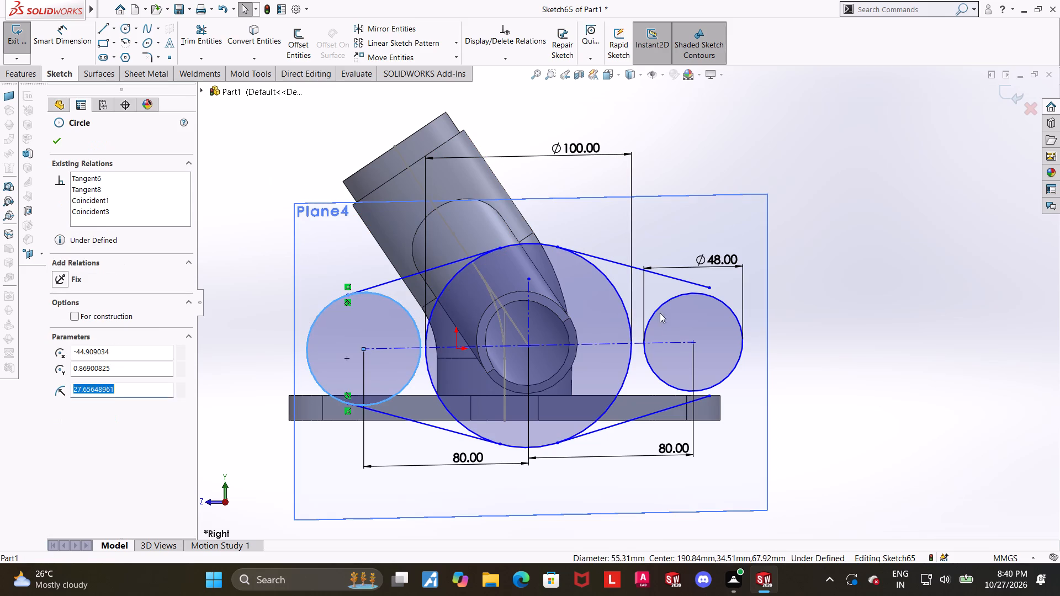
ctrl+click(668, 301)
click(53, 388)
click(897, 391)
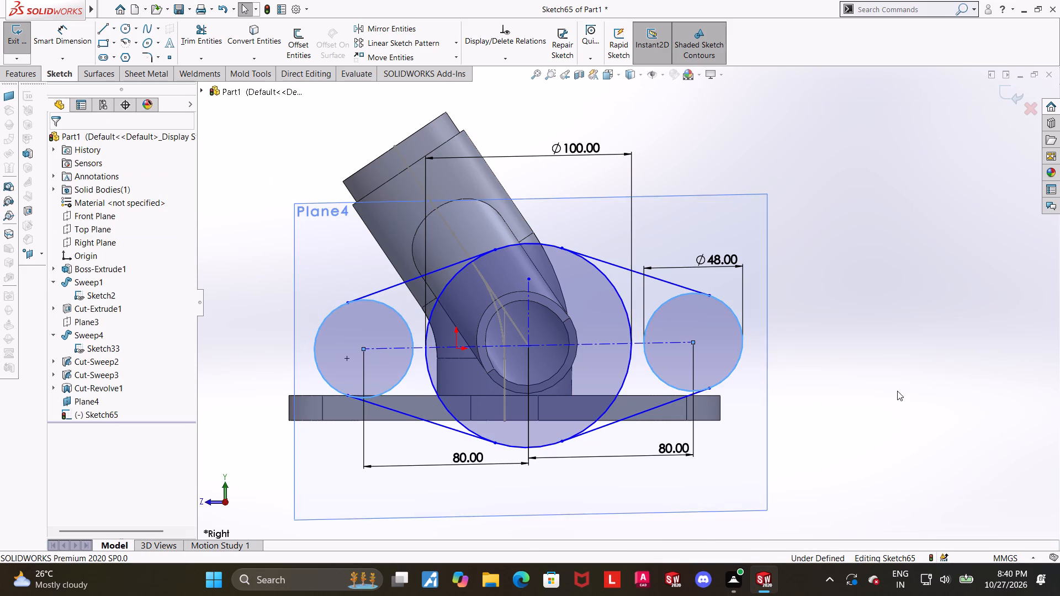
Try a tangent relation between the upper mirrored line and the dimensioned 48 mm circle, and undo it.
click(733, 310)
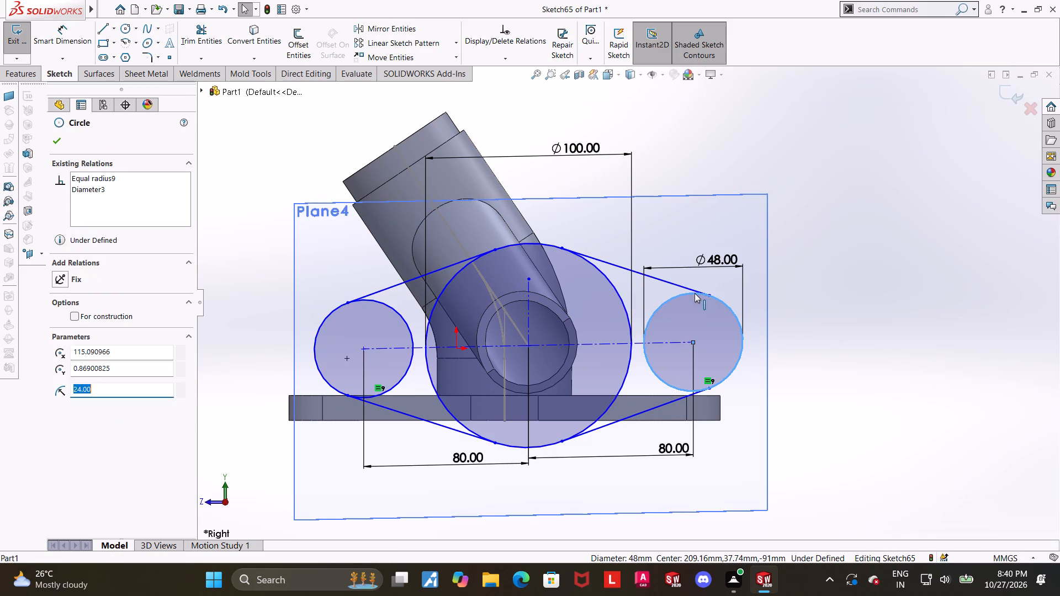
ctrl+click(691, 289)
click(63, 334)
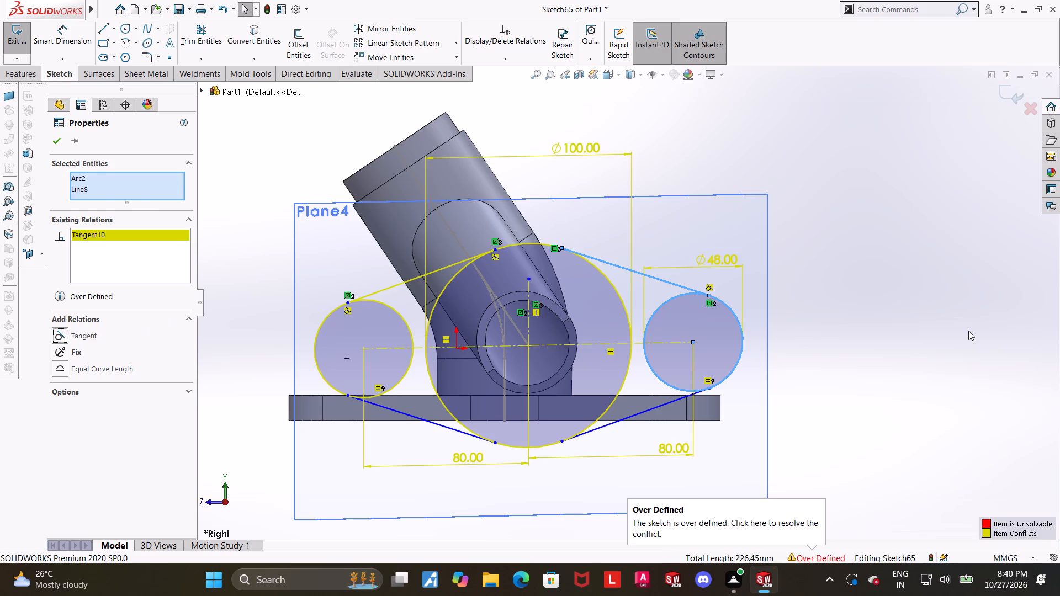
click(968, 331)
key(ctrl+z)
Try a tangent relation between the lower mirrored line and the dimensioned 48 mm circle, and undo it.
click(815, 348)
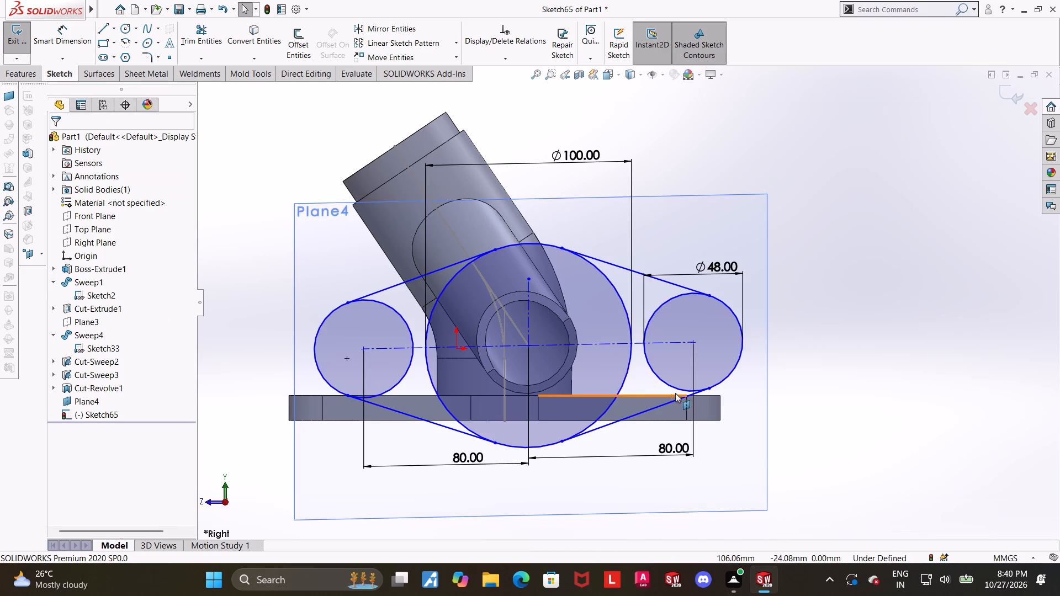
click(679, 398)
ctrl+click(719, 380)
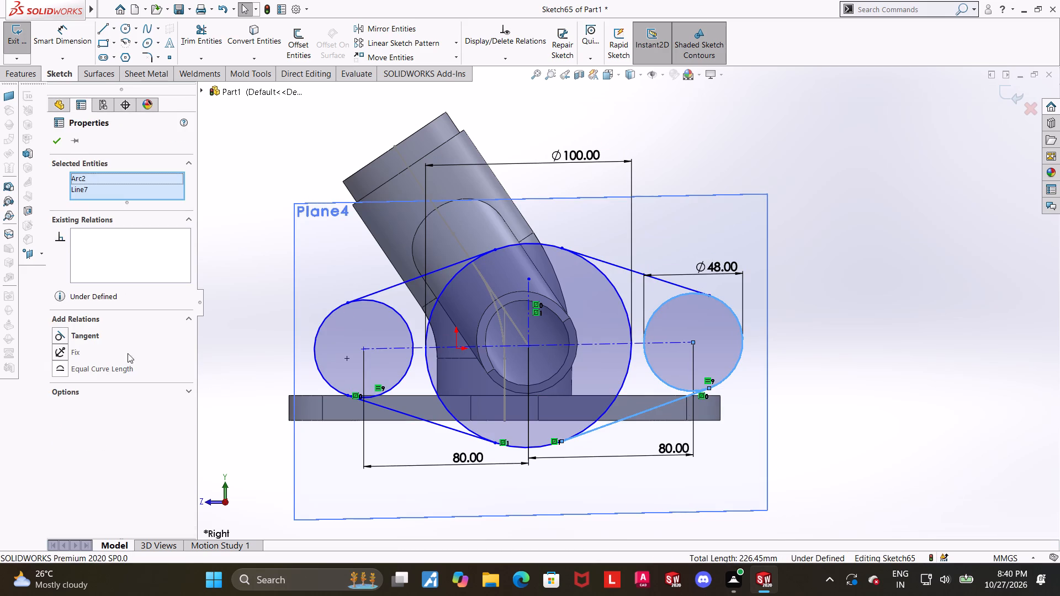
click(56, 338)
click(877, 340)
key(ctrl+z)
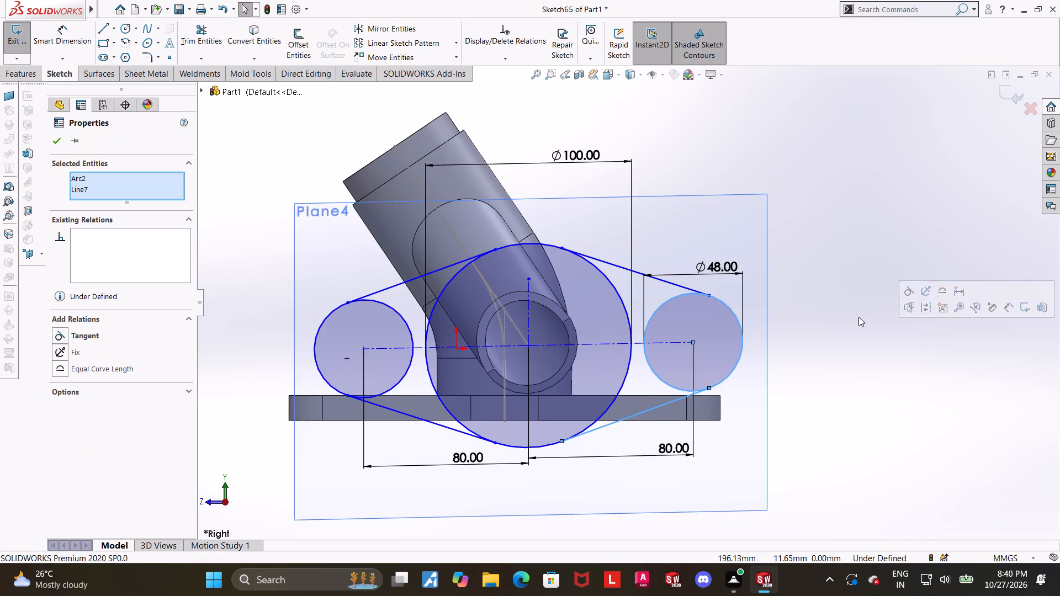
Examine the 100 mm circle's centre point and its relations, along with the branch path line ending there.
scroll(854, 316, down, 2)
scroll(615, 269, up, 4)
key(Escape)
key(Escape)
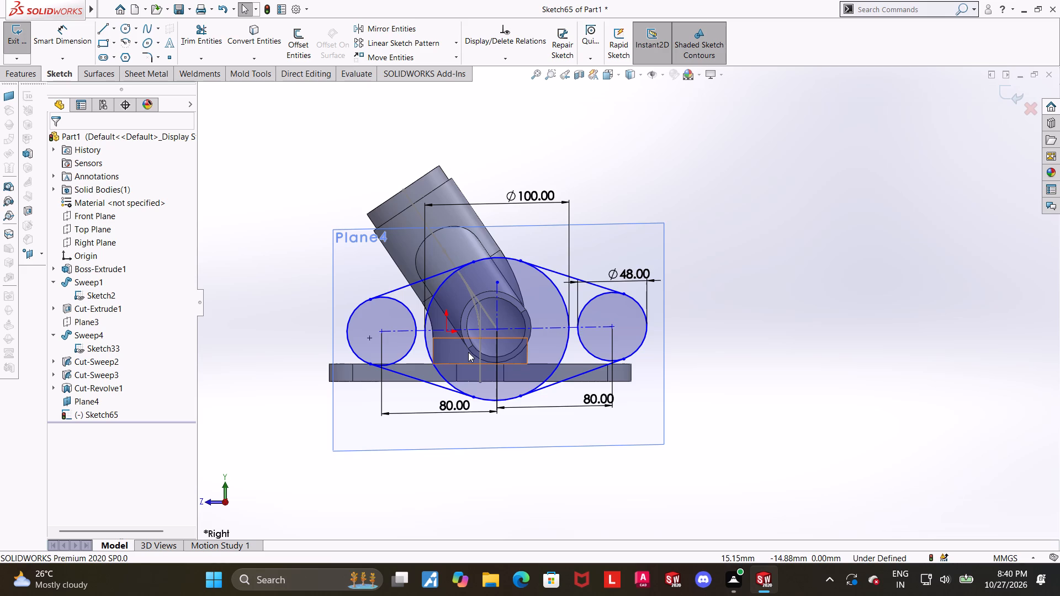
scroll(723, 397, up, 1)
click(723, 397)
scroll(520, 319, down, 4)
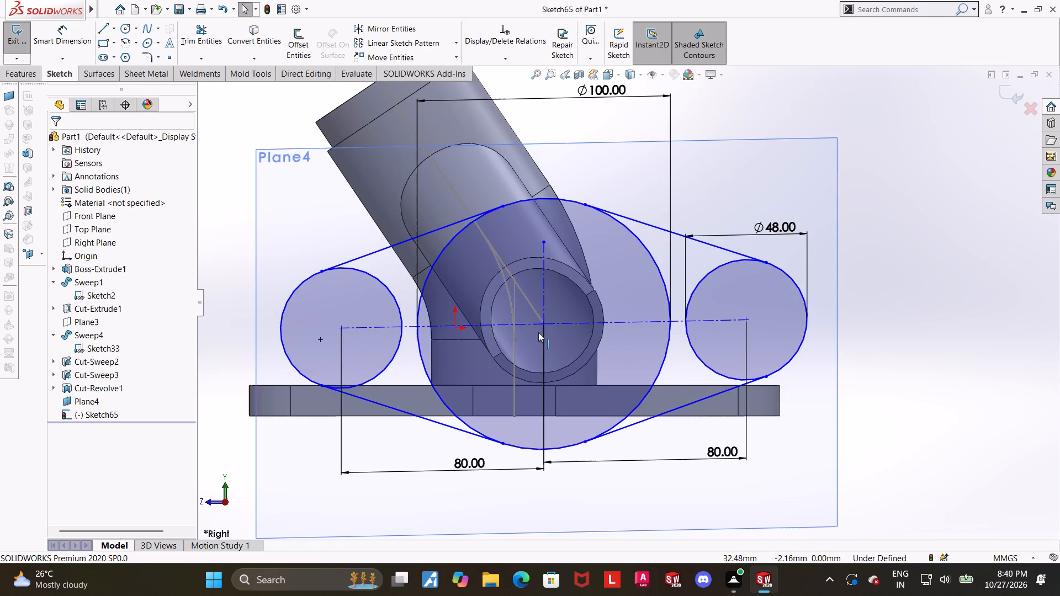
click(542, 325)
click(537, 315)
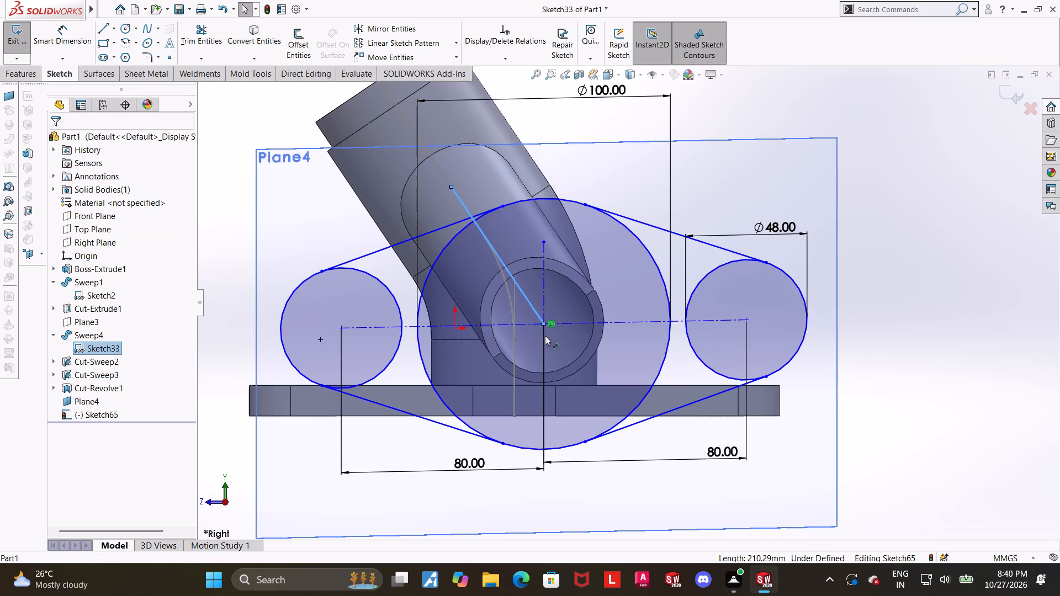
click(895, 407)
click(544, 326)
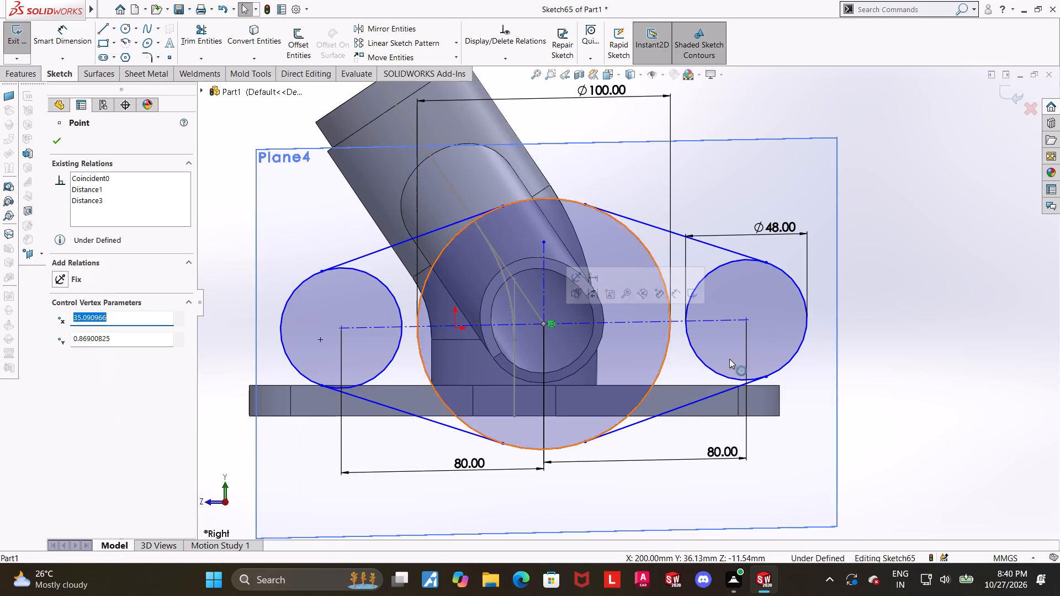
Trim away the inner arcs of the 100 mm circle and both 48 mm circles, leaving only the closed diamond flange outline.
click(999, 401)
click(187, 37)
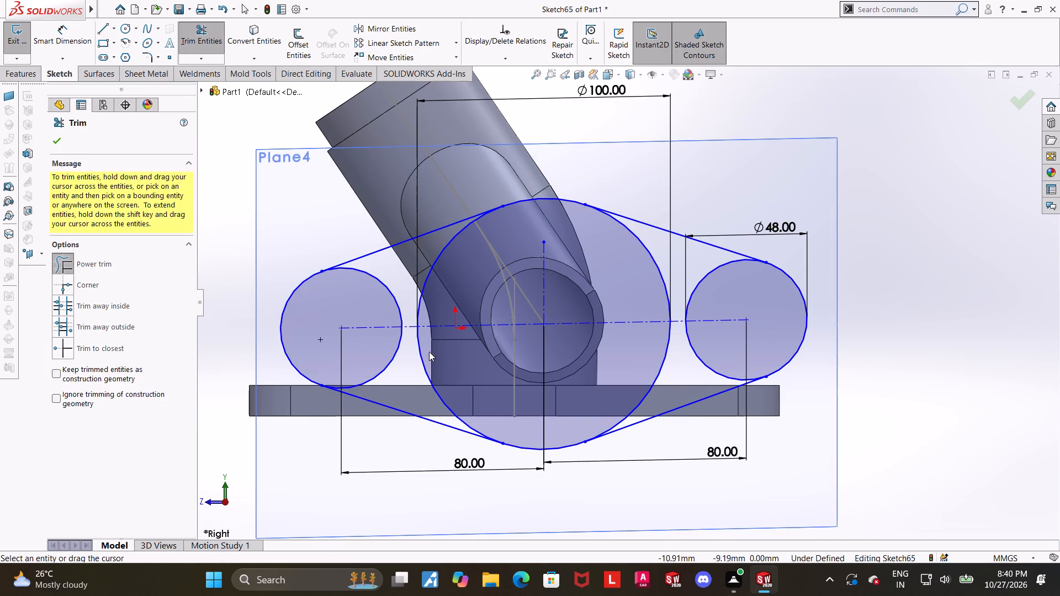
drag(429, 352, 361, 344)
drag(422, 301, 366, 292)
drag(465, 270, 378, 258)
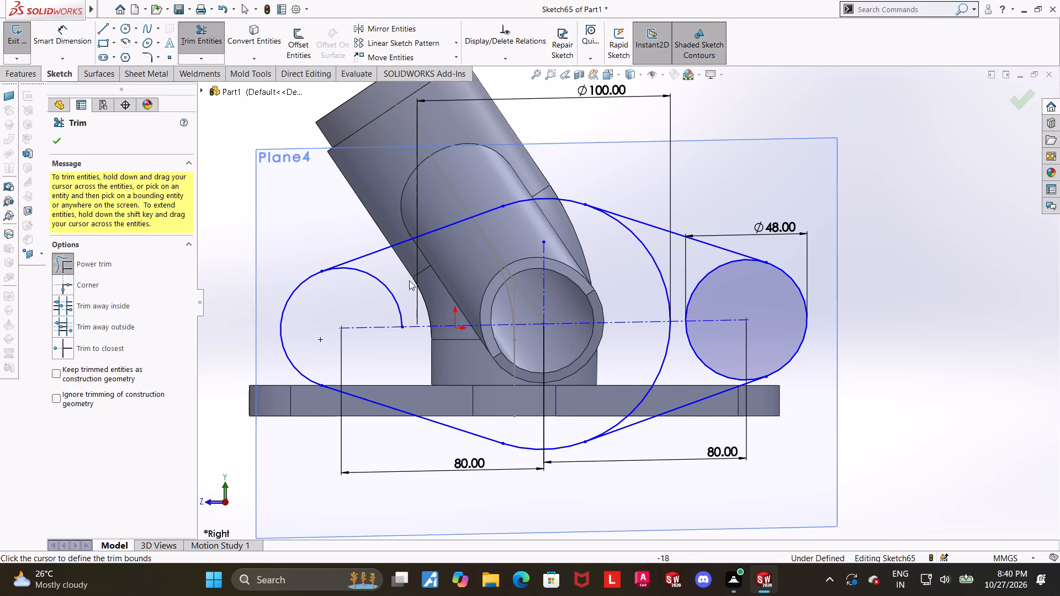
drag(409, 280, 371, 291)
drag(711, 294, 571, 226)
drag(716, 324, 620, 367)
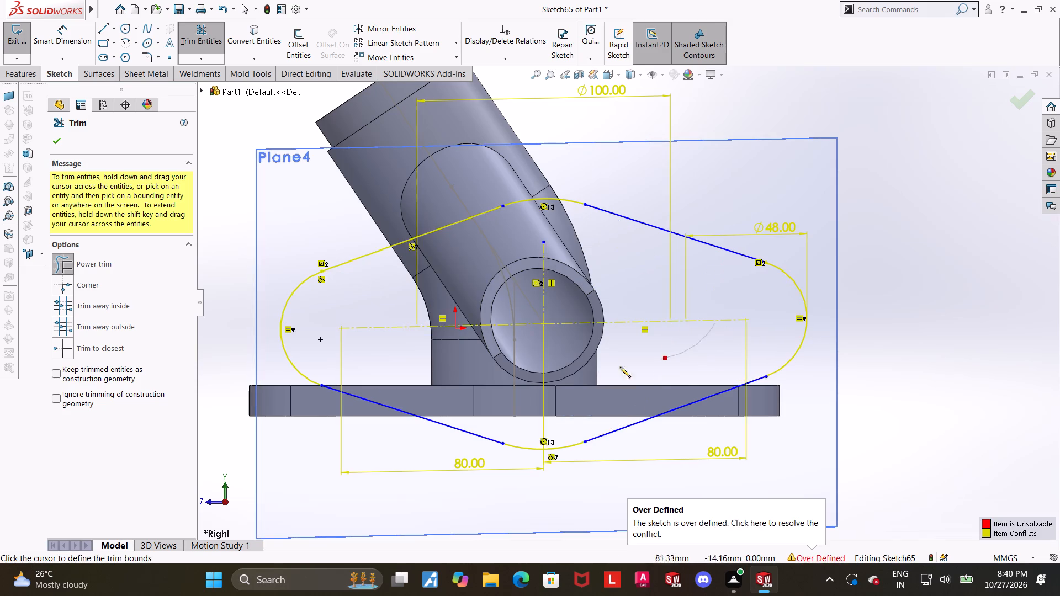
drag(620, 367, 607, 368)
scroll(750, 366, up, 2)
key(Escape)
key(Escape)
Delete the 80 mm distance dimension between the flange centre and the end arc that carries the 48 mm diameter dimension.
scroll(878, 332, up, 1)
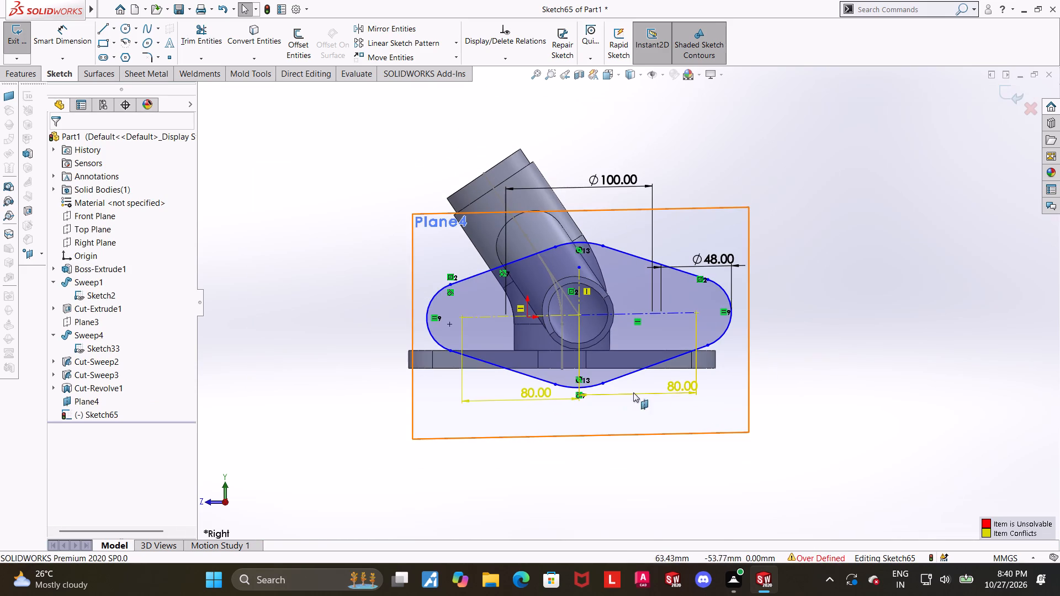
right_click(667, 387)
double_click(687, 442)
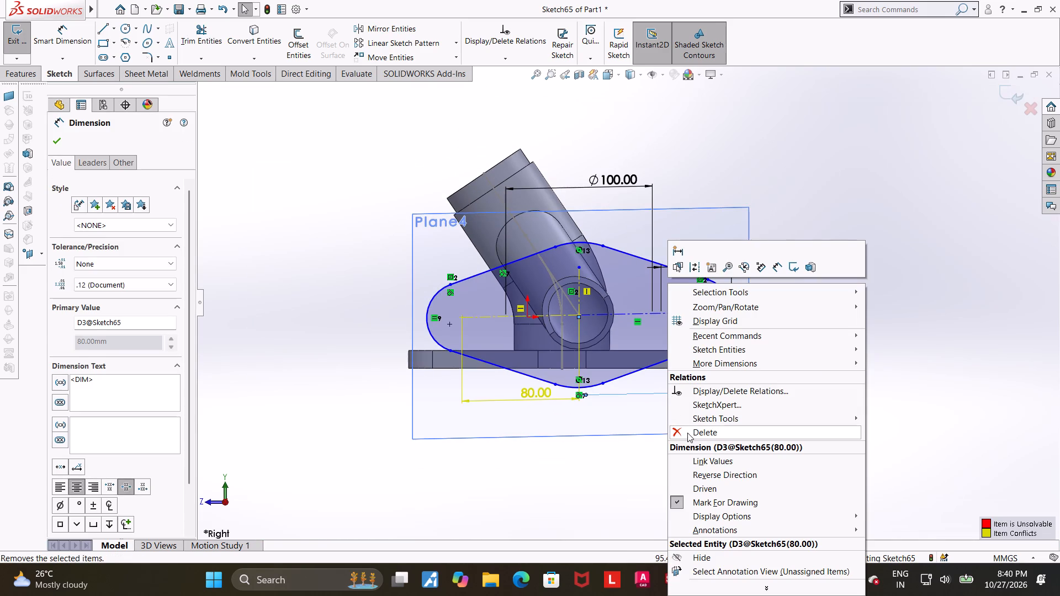
click(687, 433)
key(Escape)
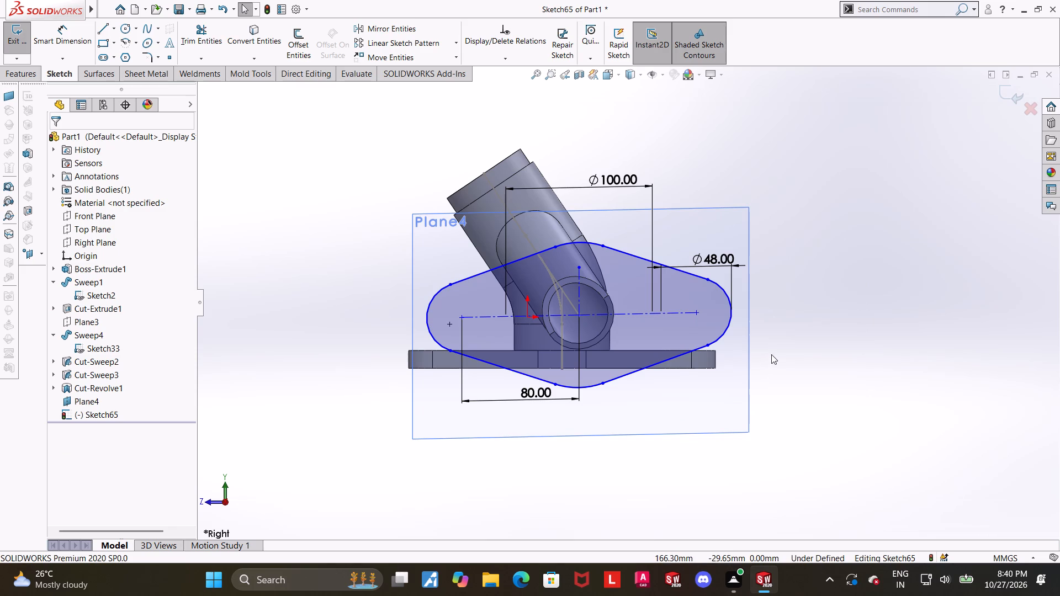
click(846, 342)
Draw a bolt-hole circle about 22 mm in diameter, centred on the centreline endpoint located by the remaining 80 mm dimension.
middle_drag(807, 340, 820, 339)
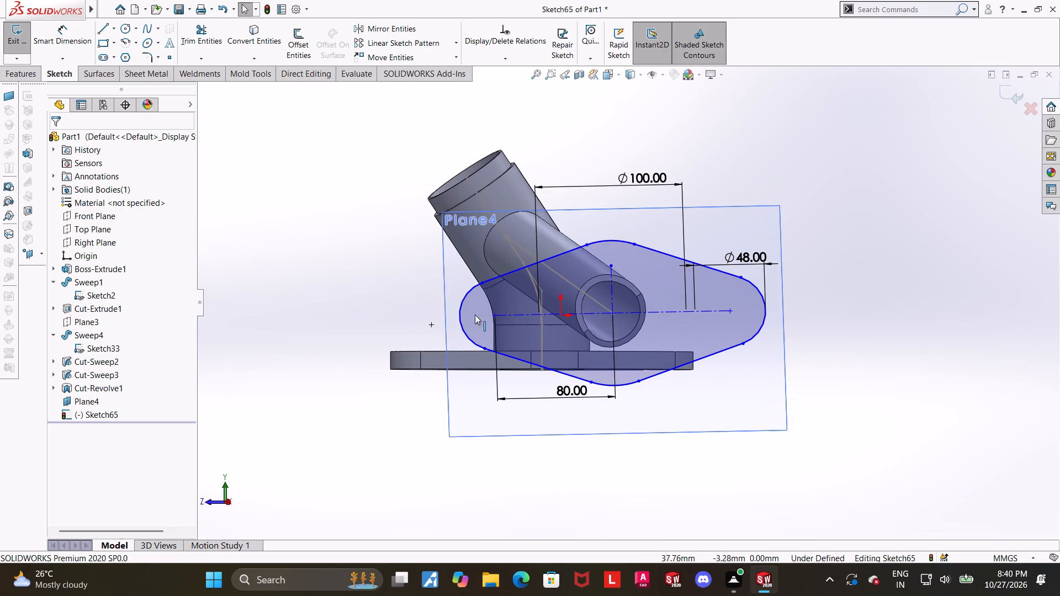
click(129, 23)
scroll(553, 214, down, 1)
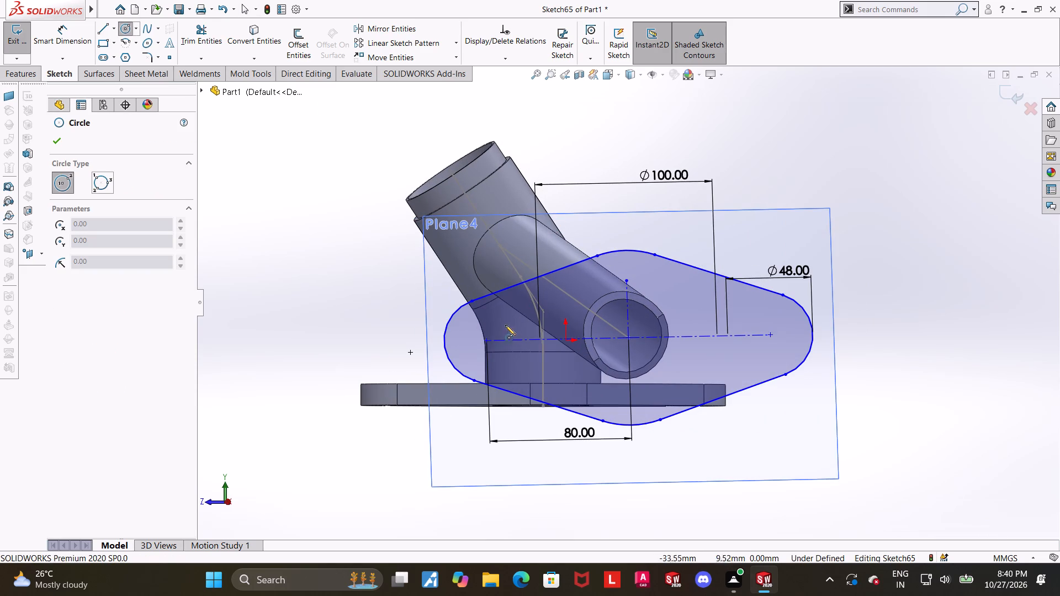
click(489, 340)
click(501, 328)
key(Escape)
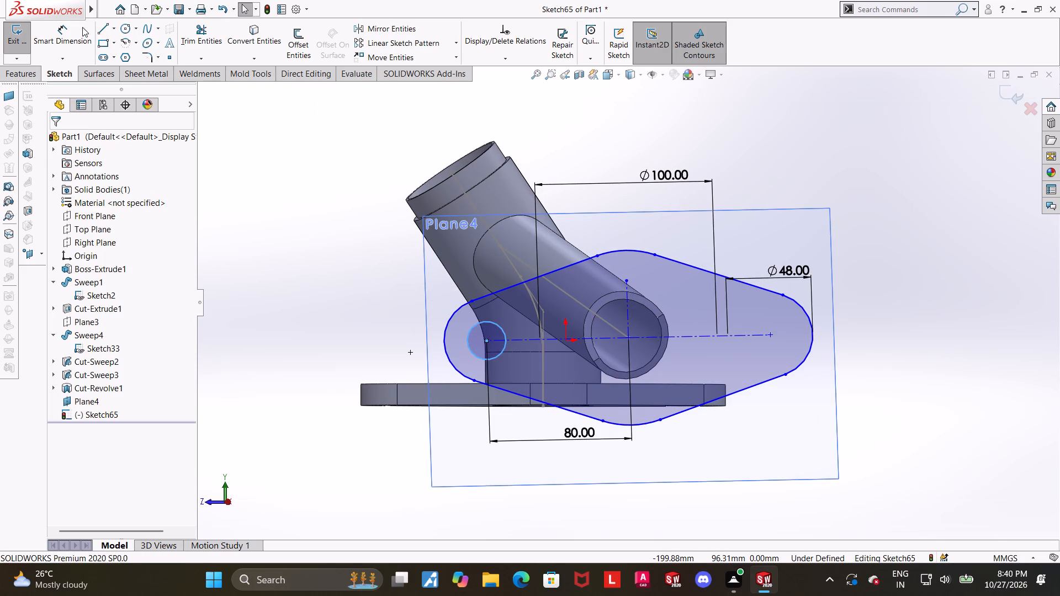
Dimension the new bolt-hole circle's diameter as 20 mm.
click(78, 28)
click(475, 323)
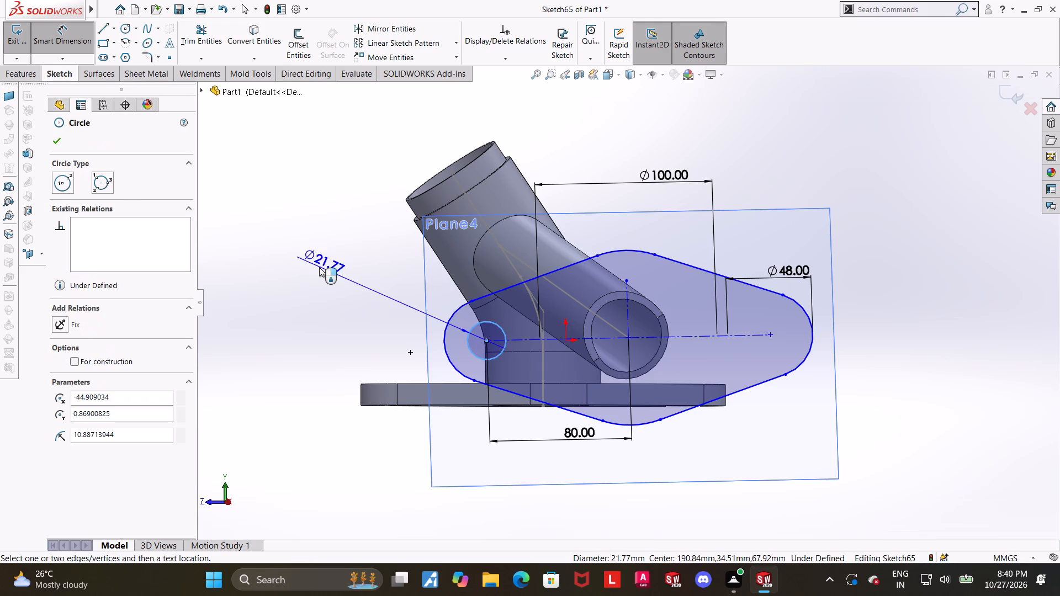
click(319, 267)
key(2)
key(Return)
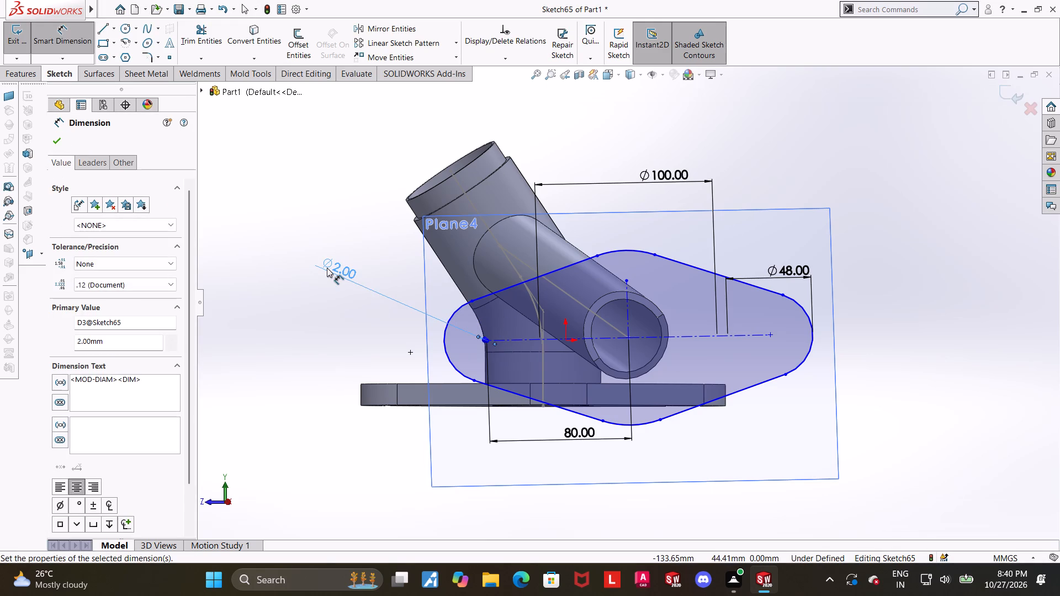
double_click(333, 268)
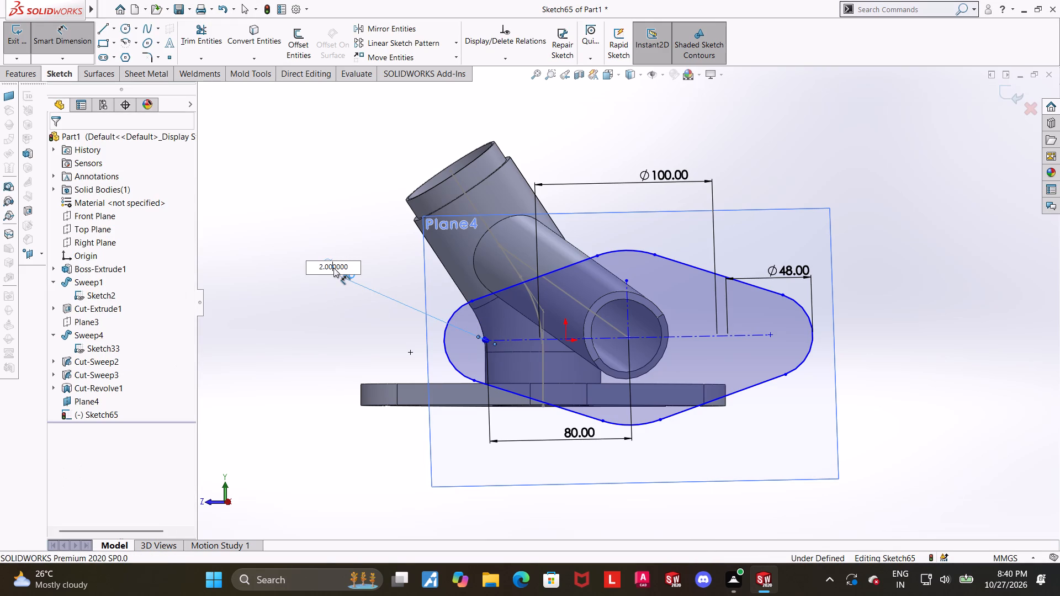
drag(352, 268, 243, 272)
text(20)
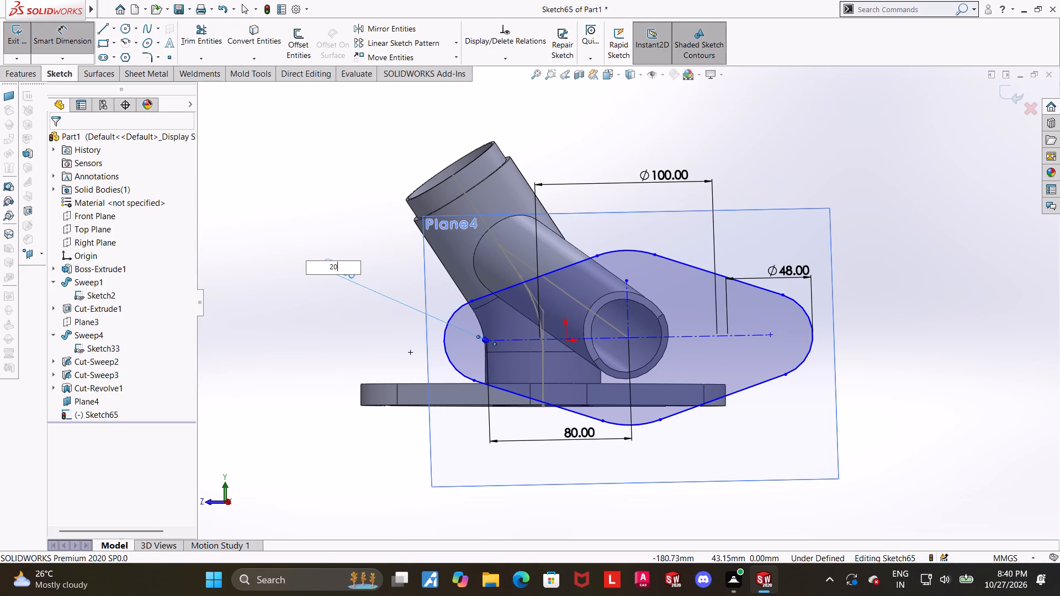
key(Return)
key(Escape)
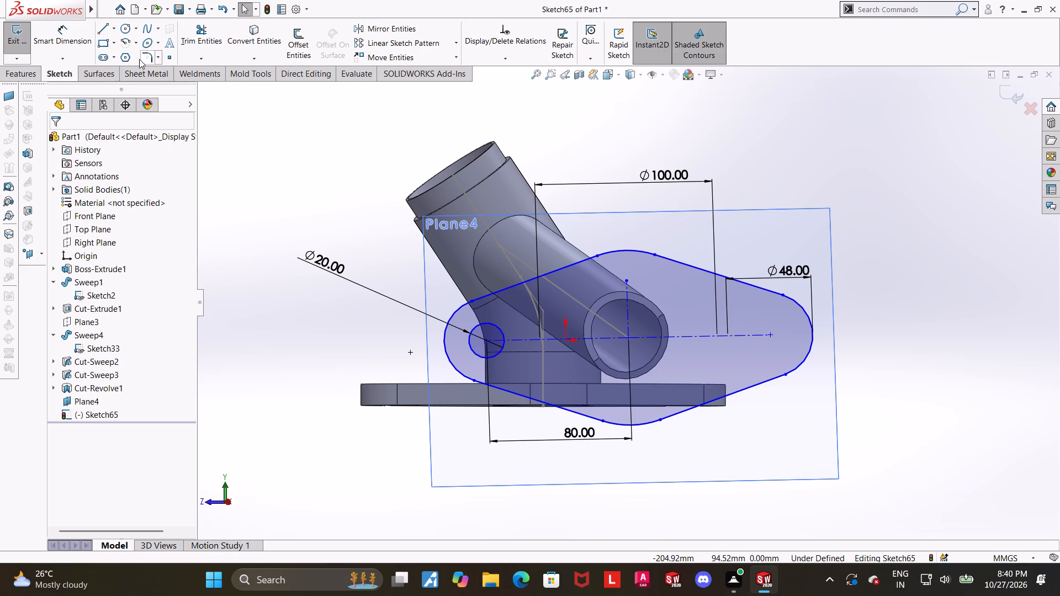
Draw a second bolt-hole circle at the opposite centreline endpoint and make it equal to the 20 mm circle.
click(129, 32)
click(772, 336)
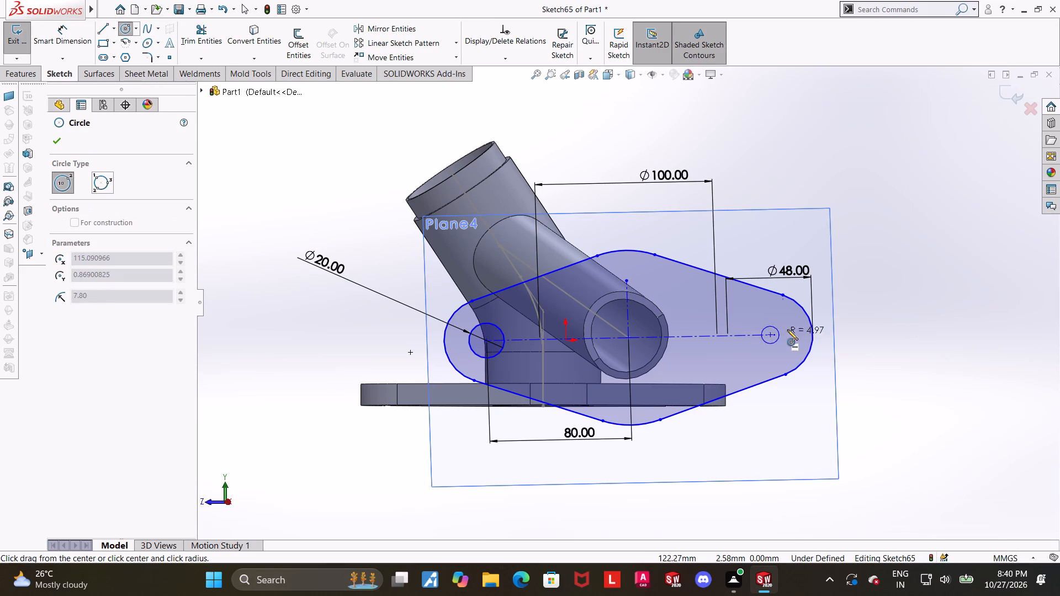
click(787, 329)
key(Escape)
click(503, 350)
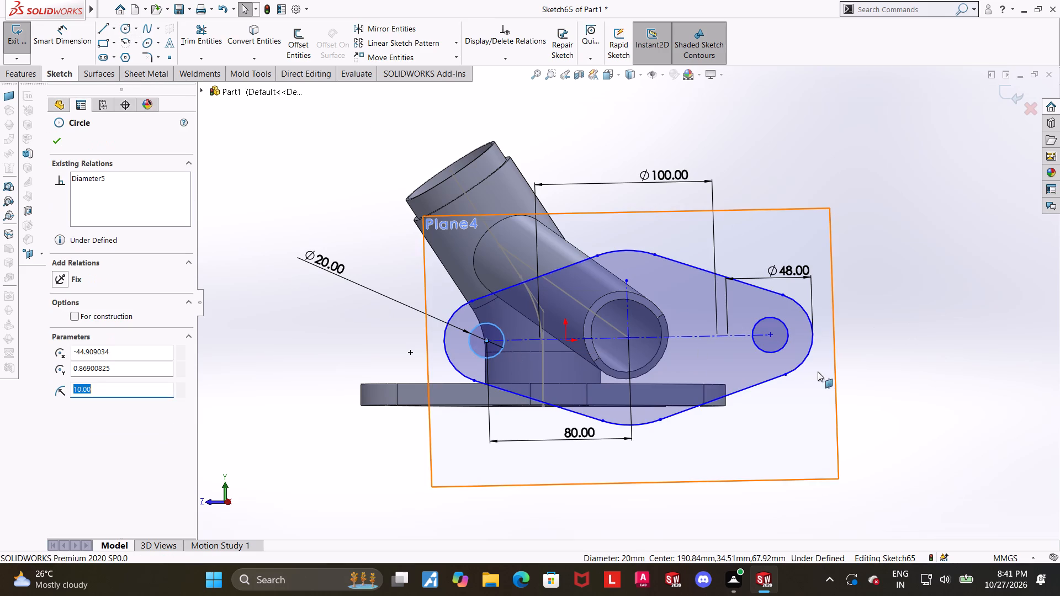
ctrl+click(774, 353)
click(58, 387)
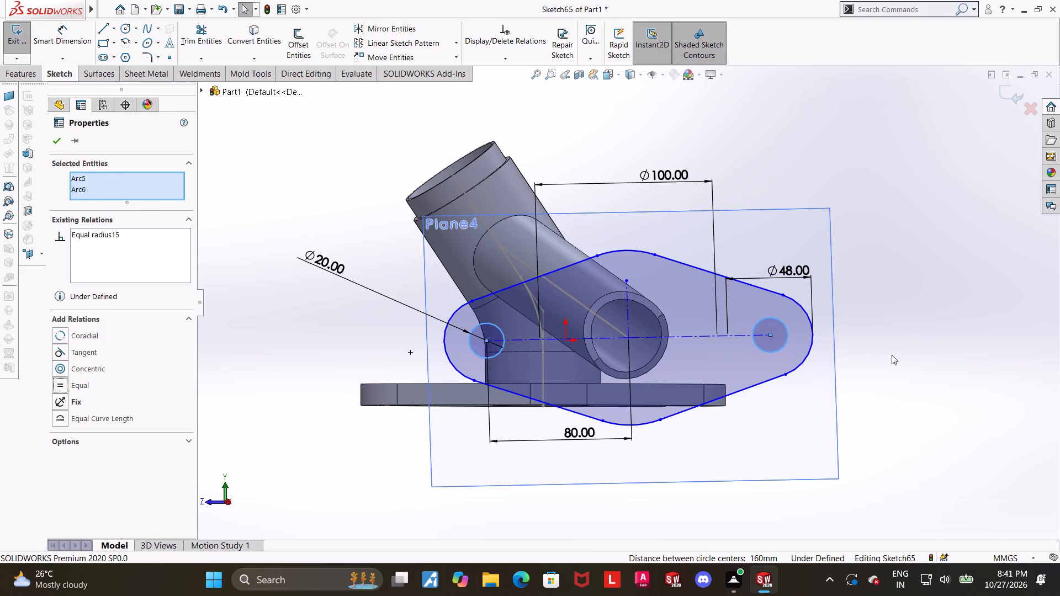
click(892, 355)
Finish the flange sketch and extrude it 12 mm blind from its sketch plane, merged with the pipe body.
scroll(891, 347, up, 1)
middle_drag(867, 336, 891, 354)
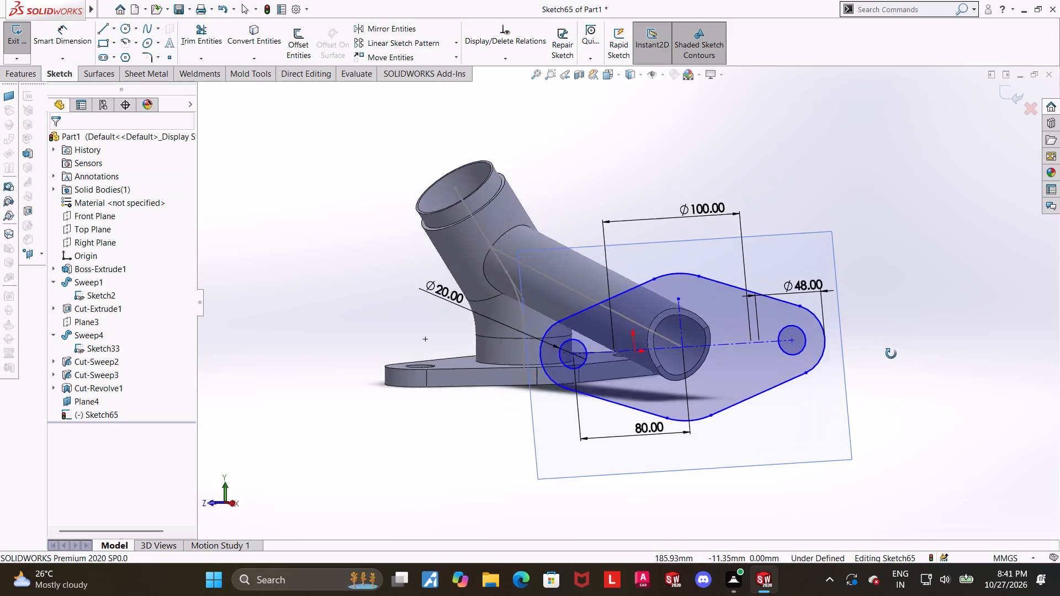
middle_drag(891, 354, 892, 357)
middle_drag(923, 316, 907, 323)
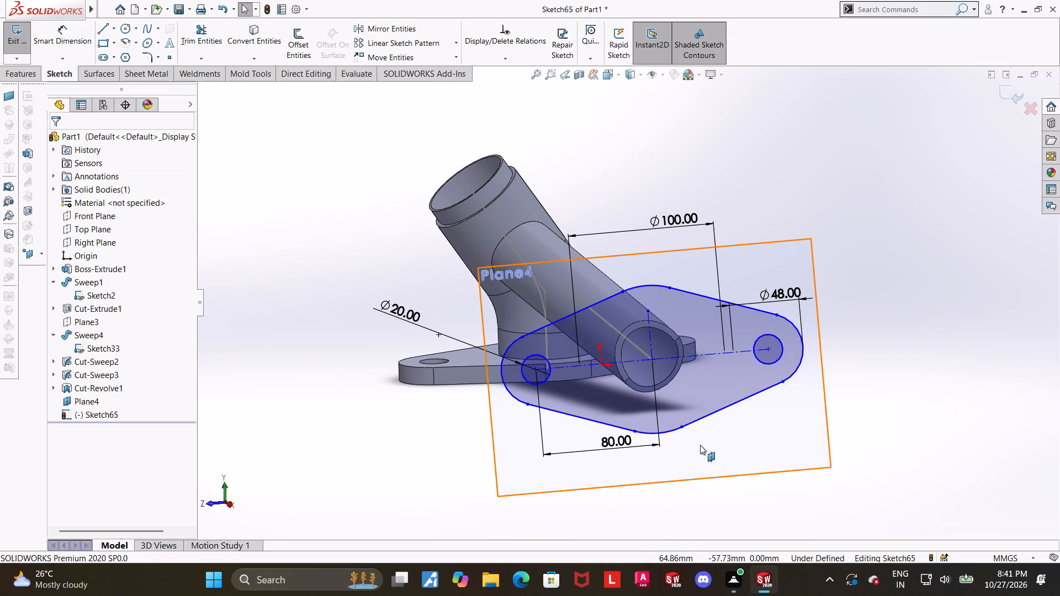
scroll(722, 459, up, 1)
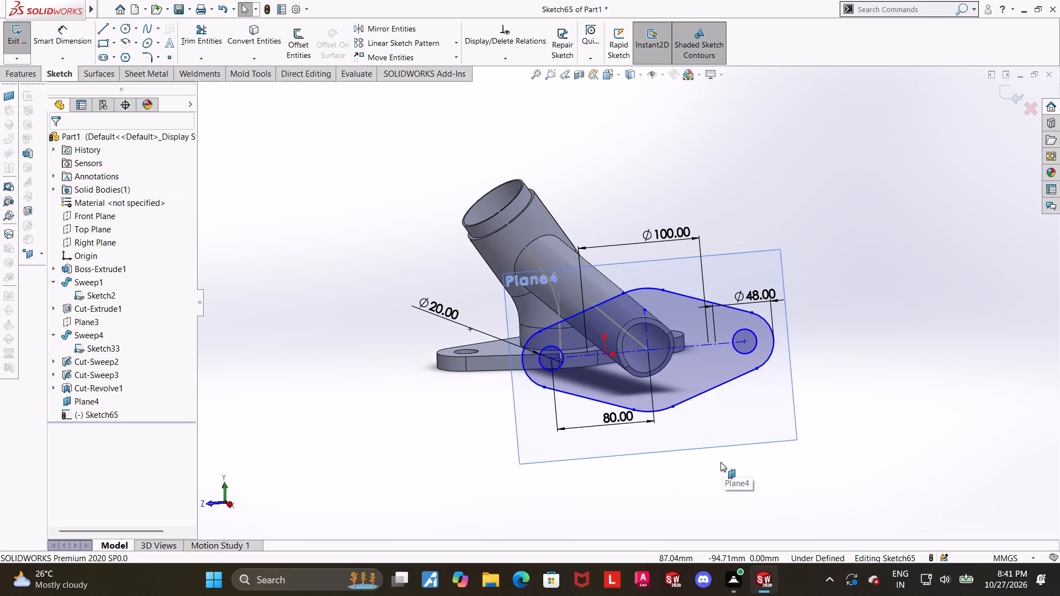
click(999, 94)
middle_drag(865, 262, 945, 210)
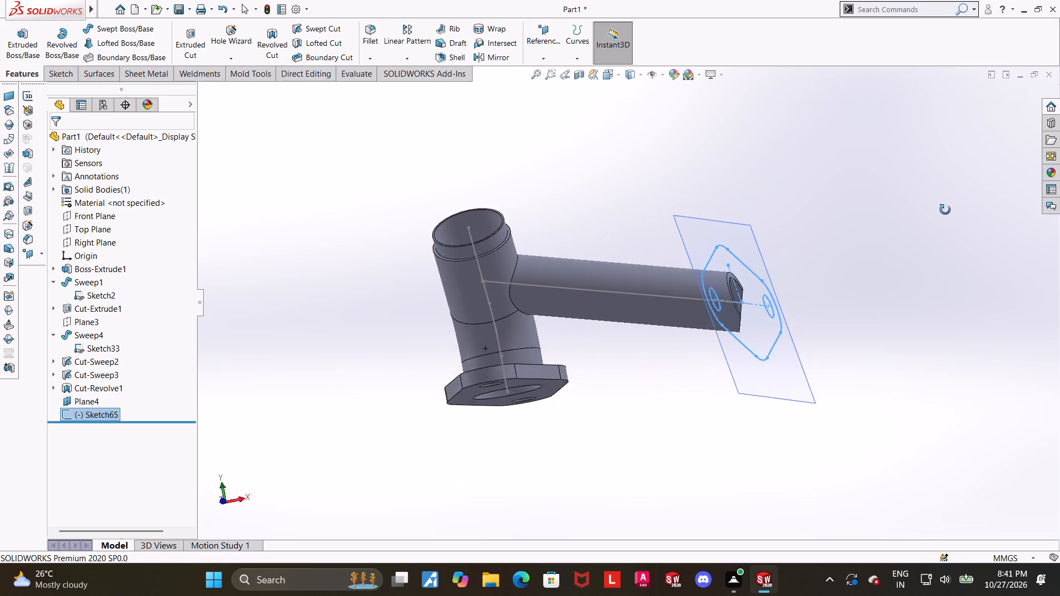
middle_drag(945, 210, 956, 199)
click(24, 36)
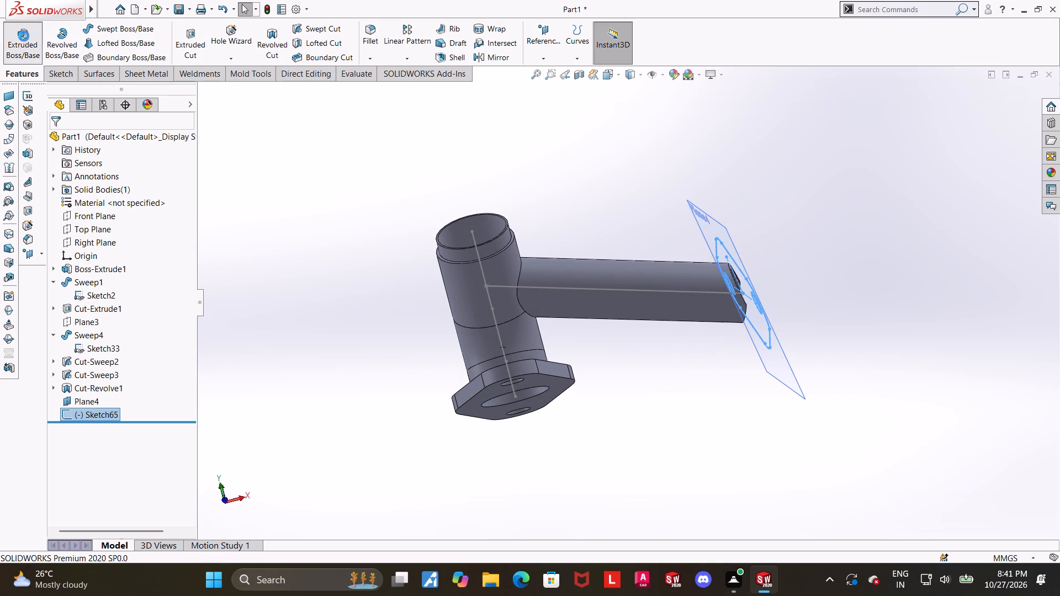
middle_drag(575, 260, 560, 295)
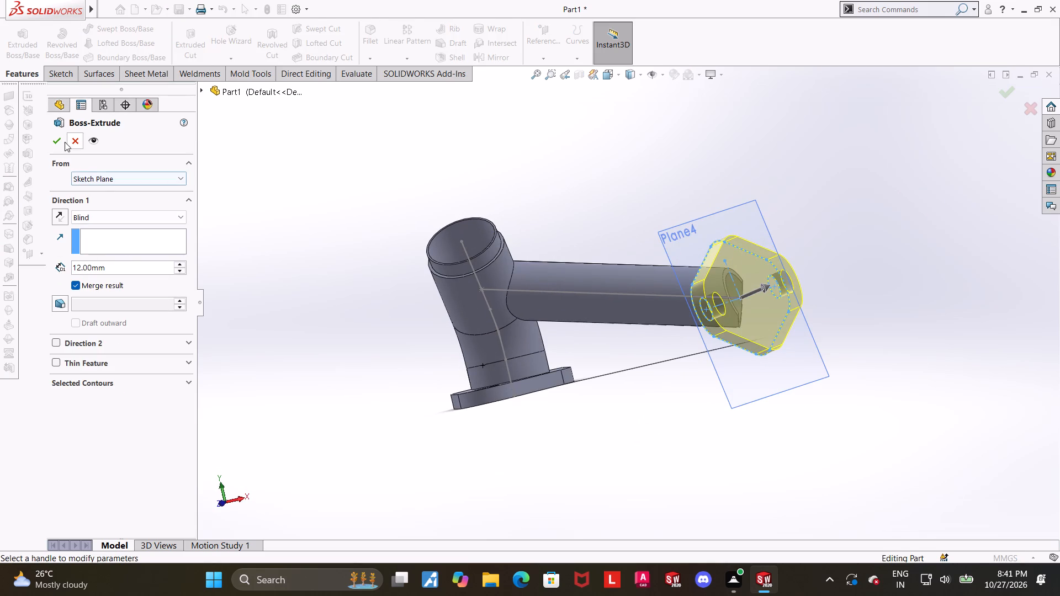
click(61, 137)
click(655, 457)
Hide Plane4, the reference plane at the branch end.
middle_drag(692, 433, 705, 427)
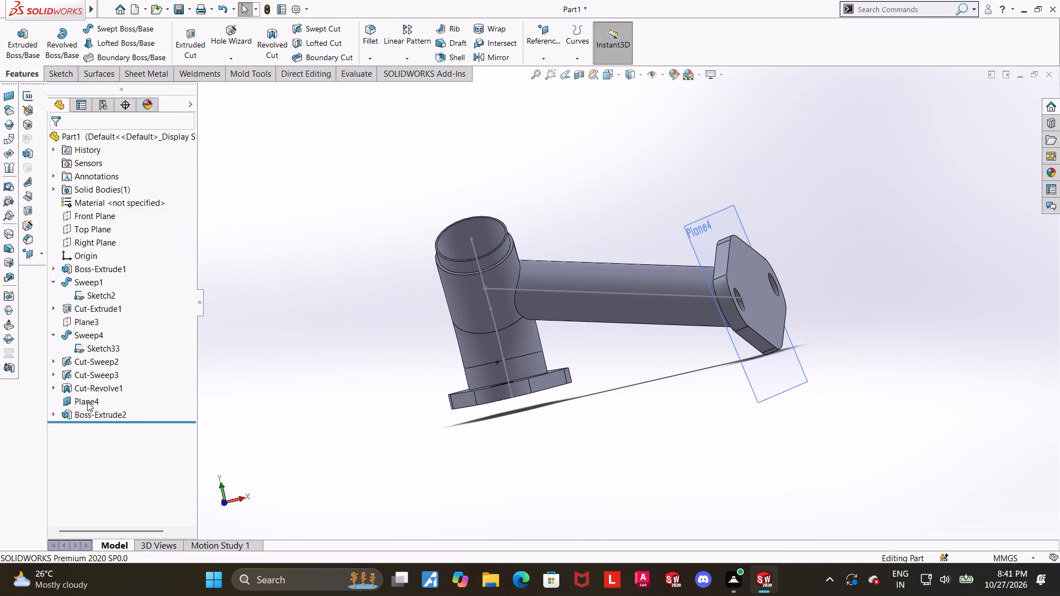
click(83, 402)
click(109, 388)
click(570, 432)
Edit the new flange's extrusion and reverse its direction so the 12 mm thickness runs back along the branch.
scroll(599, 427, up, 2)
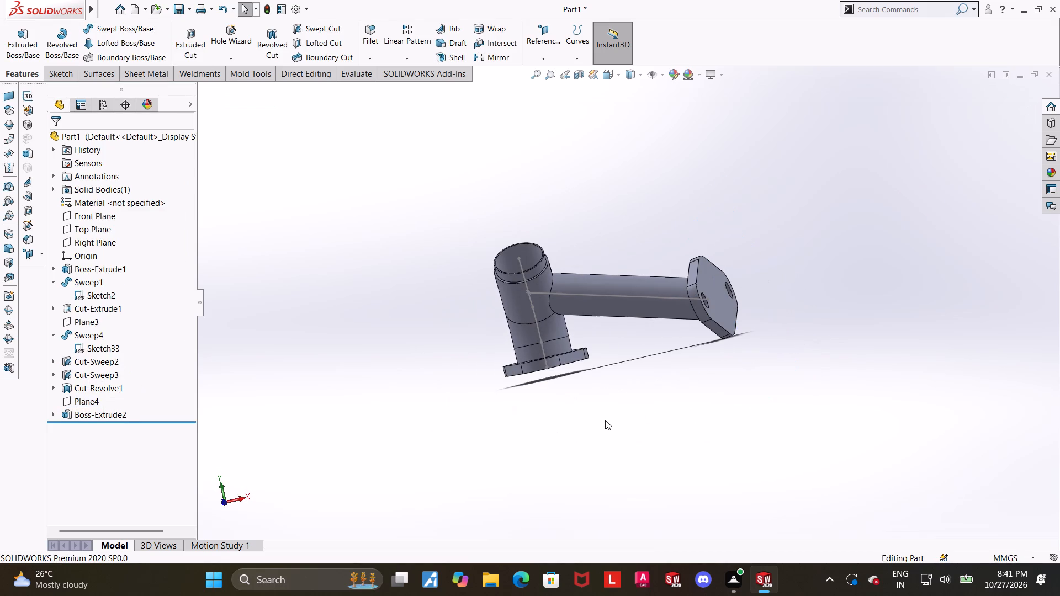
middle_drag(756, 303, 770, 300)
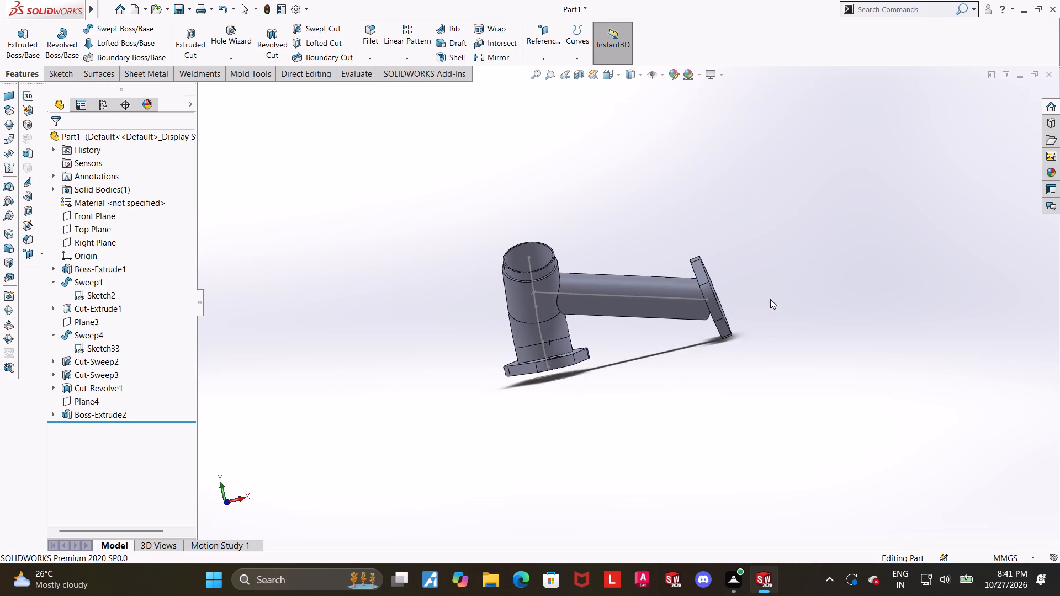
scroll(770, 299, down, 2)
middle_drag(715, 295, 709, 296)
middle_drag(692, 286, 663, 295)
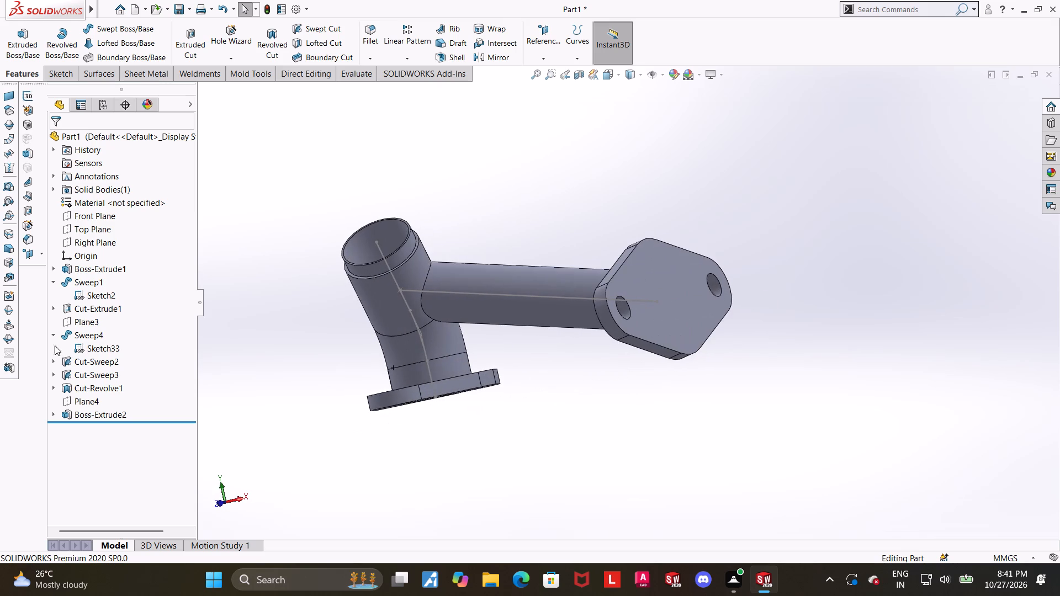
middle_drag(468, 353, 512, 341)
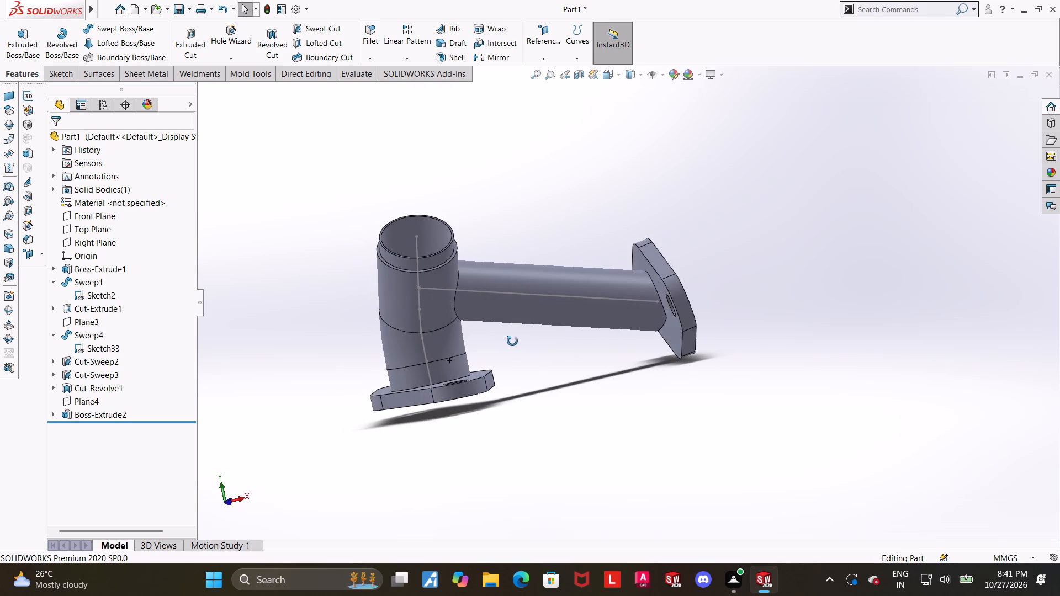
middle_drag(512, 341, 505, 340)
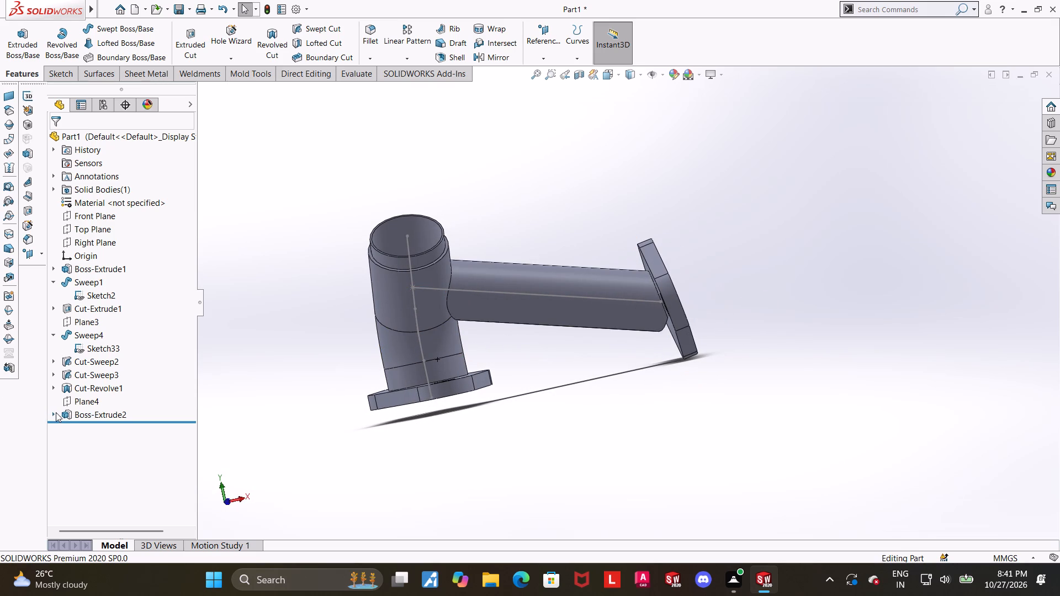
click(72, 413)
click(81, 387)
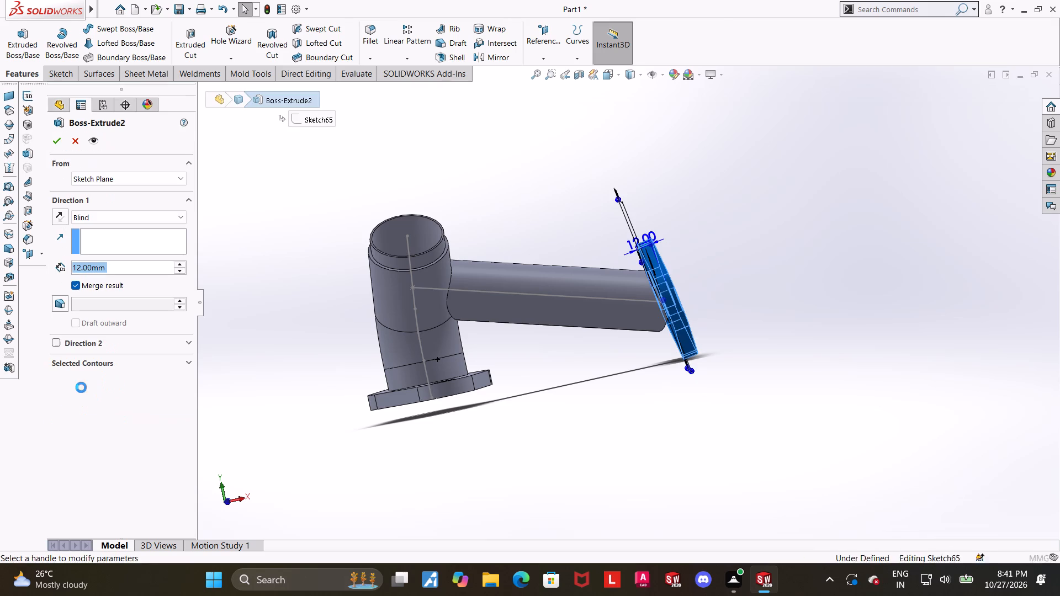
click(60, 220)
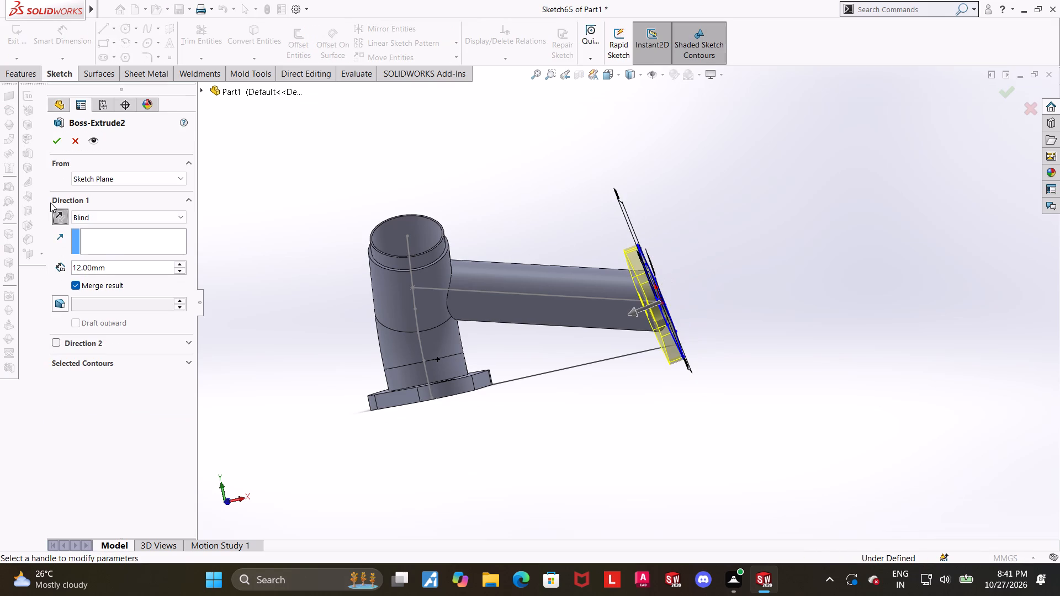
click(51, 136)
click(820, 249)
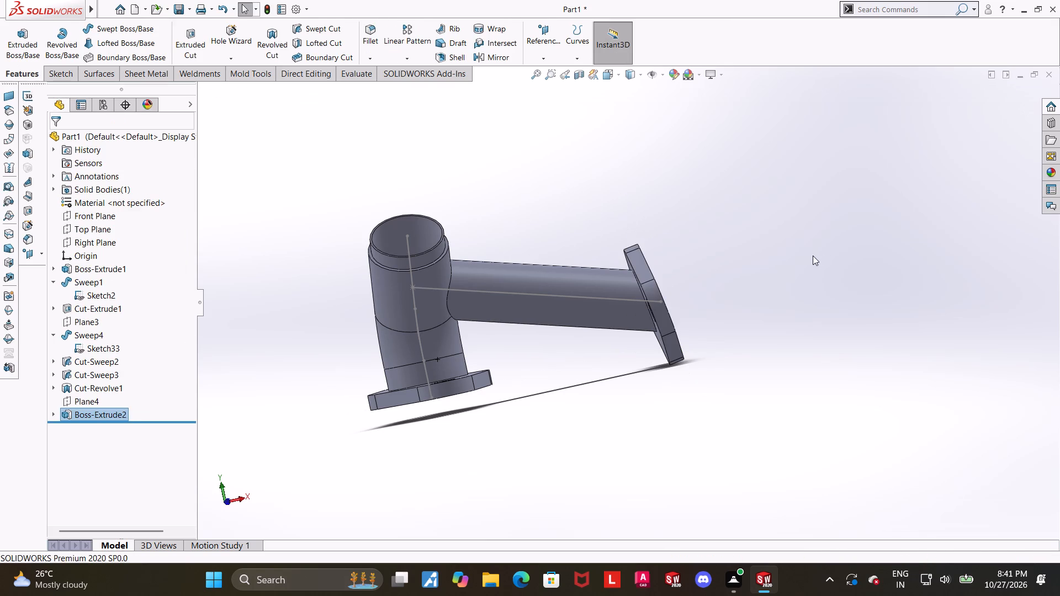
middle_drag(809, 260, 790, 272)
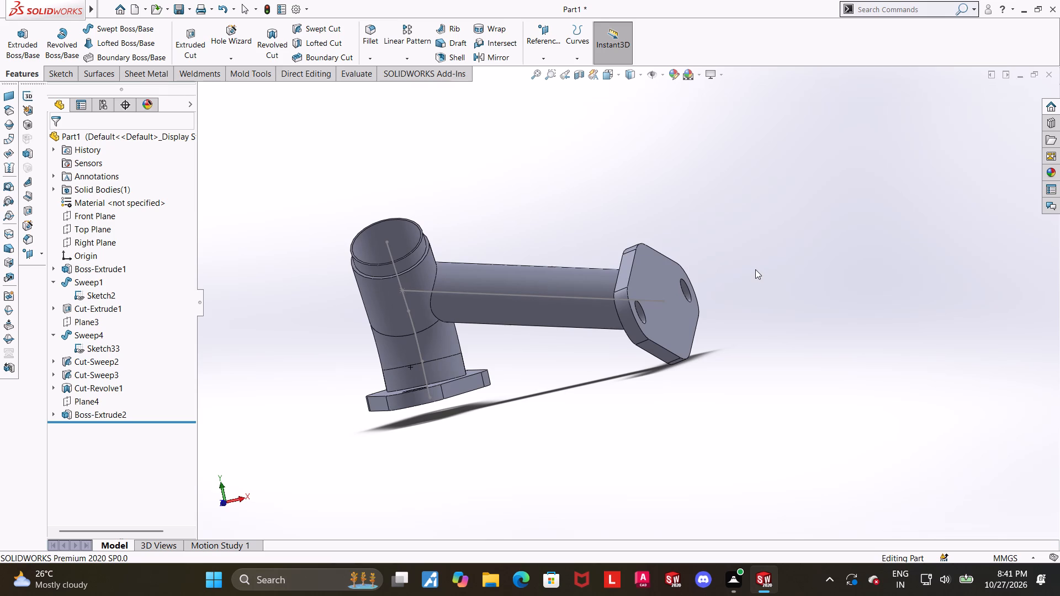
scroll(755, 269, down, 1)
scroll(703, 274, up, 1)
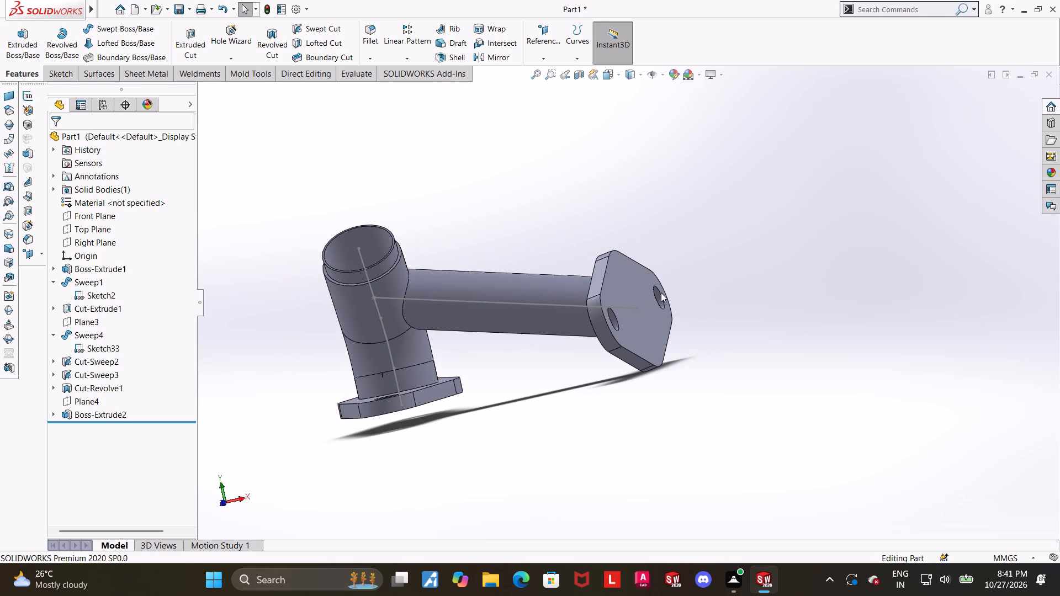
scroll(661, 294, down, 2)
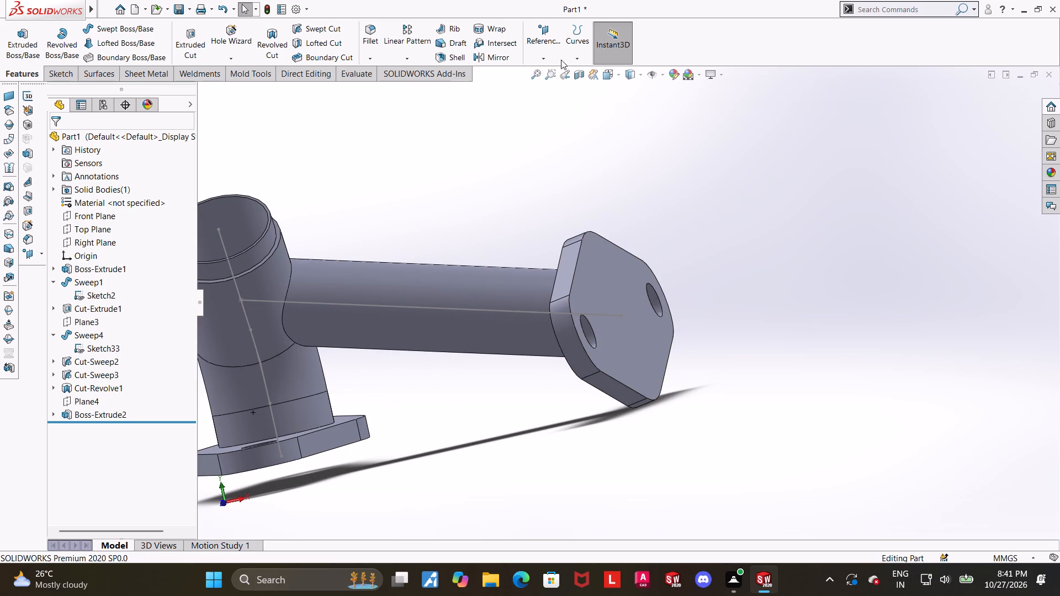
Examine how the new flange sits on the branch end, from the front and from several angles.
click(609, 72)
click(462, 337)
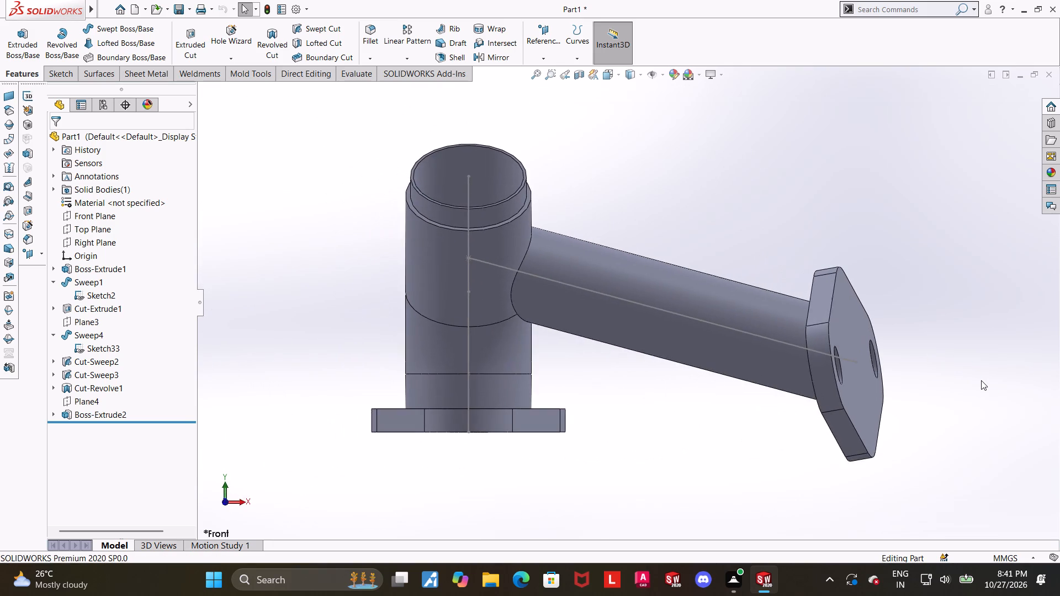
scroll(981, 380, down, 2)
middle_drag(893, 385, 888, 391)
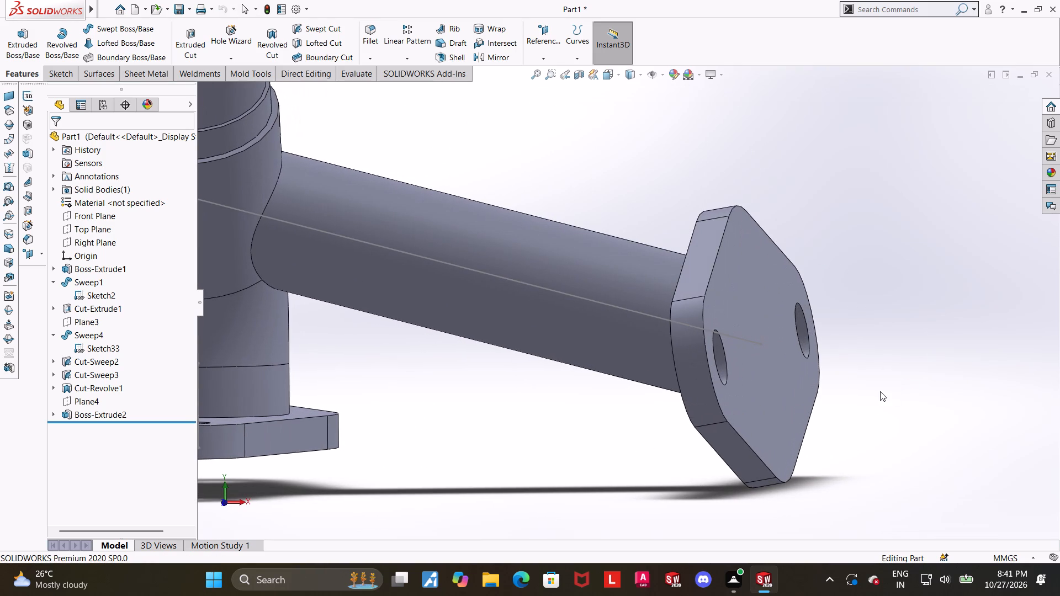
scroll(883, 396, up, 4)
middle_drag(817, 376, 838, 361)
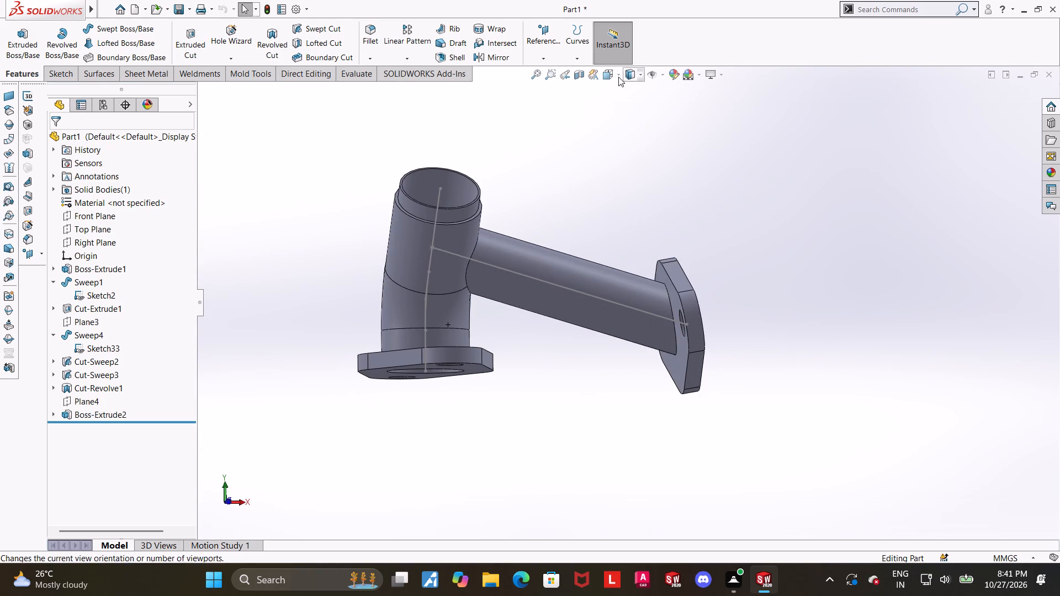
click(611, 74)
click(531, 347)
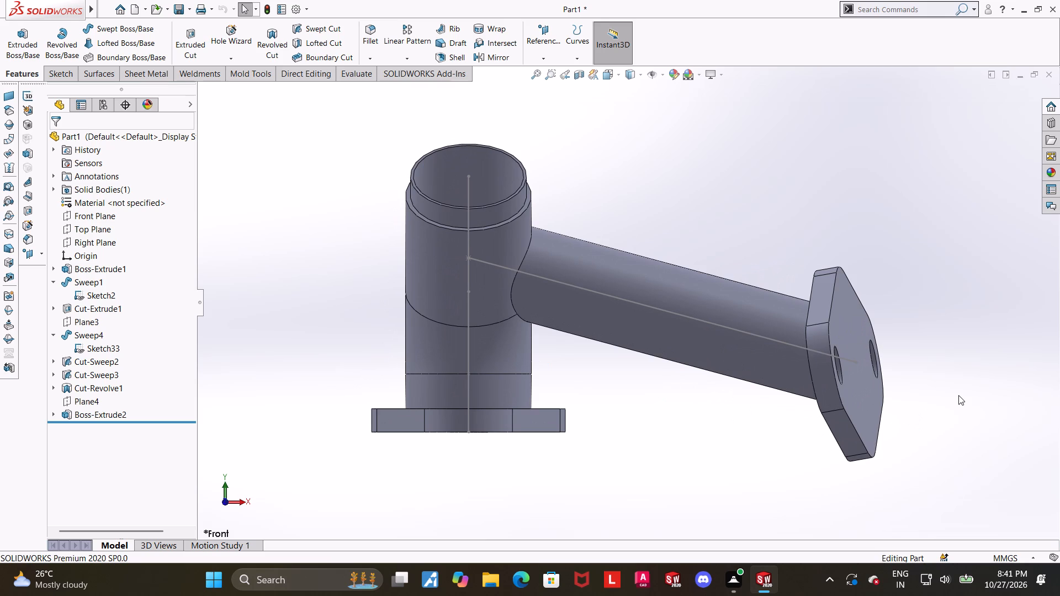
scroll(901, 401, up, 4)
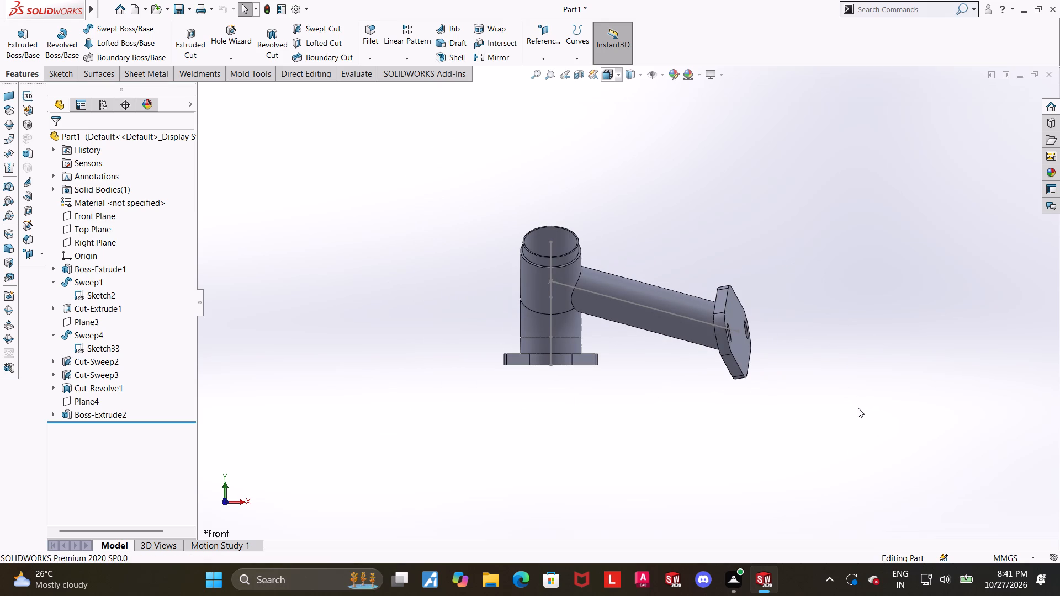
middle_drag(844, 414, 784, 443)
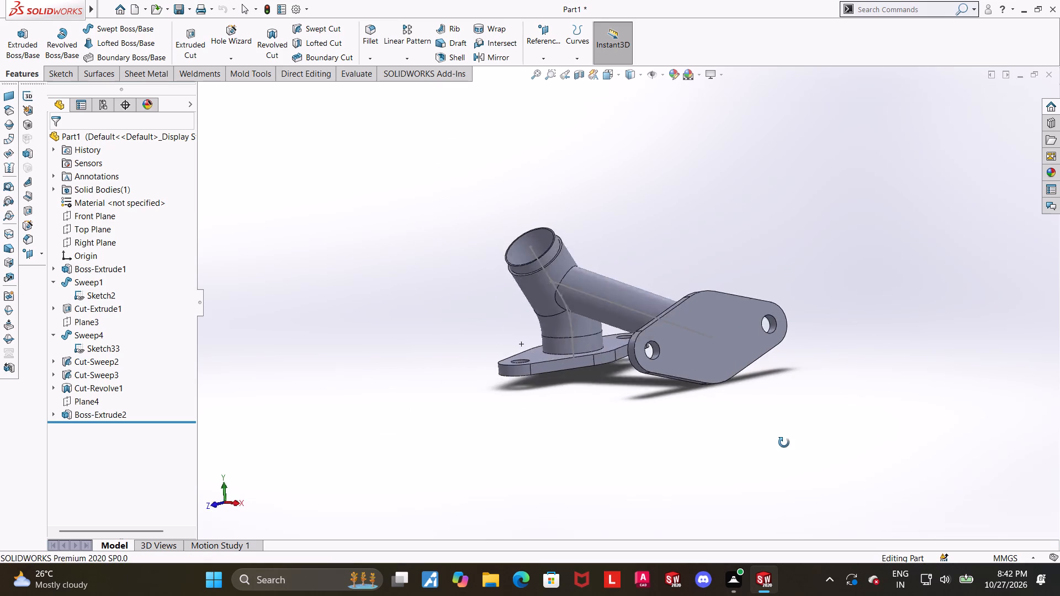
middle_drag(784, 443, 732, 463)
middle_drag(736, 336, 726, 427)
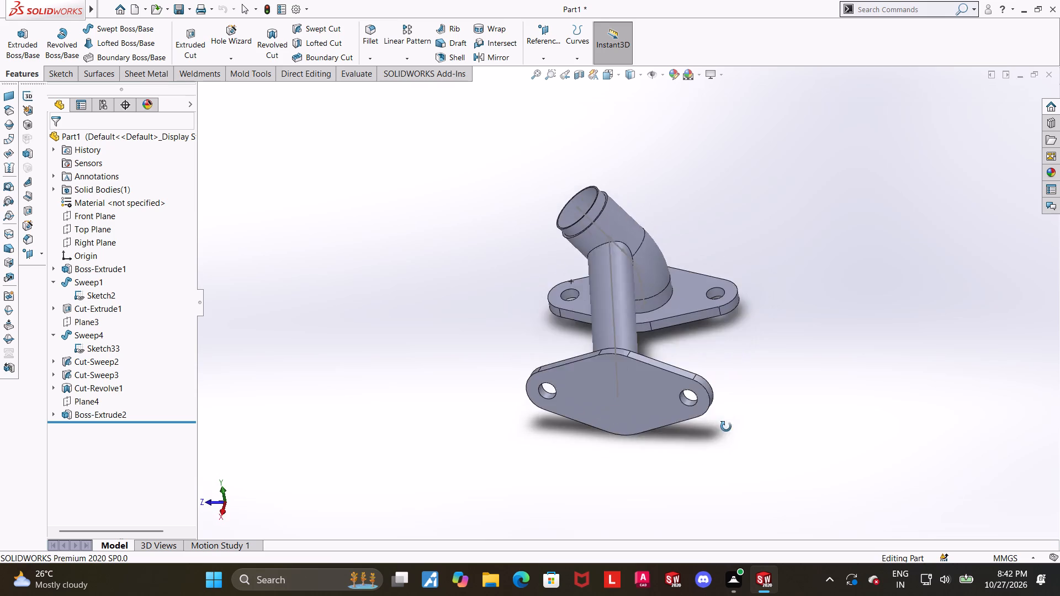
middle_drag(726, 427, 727, 432)
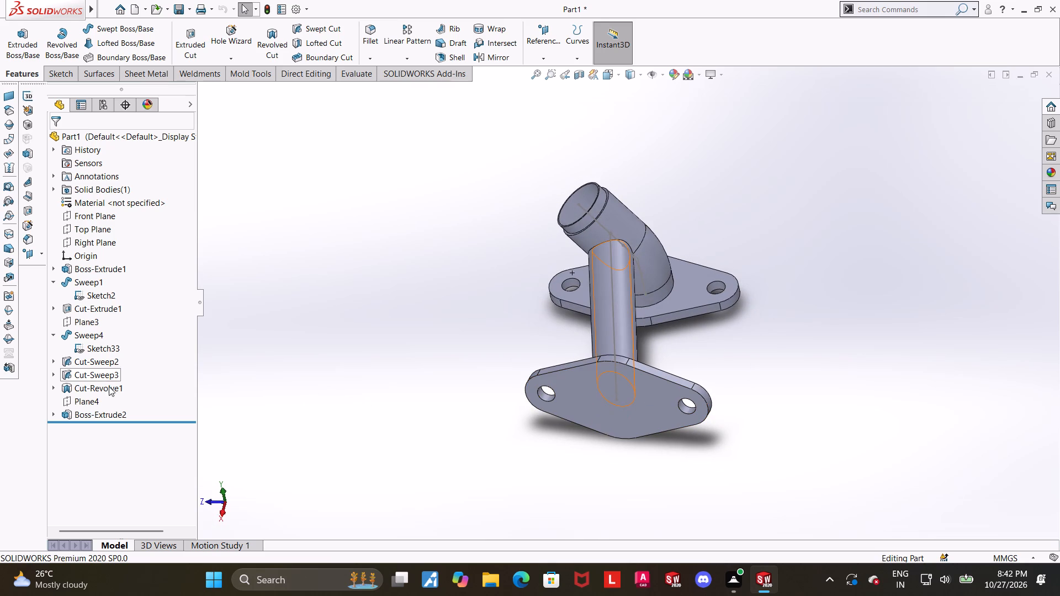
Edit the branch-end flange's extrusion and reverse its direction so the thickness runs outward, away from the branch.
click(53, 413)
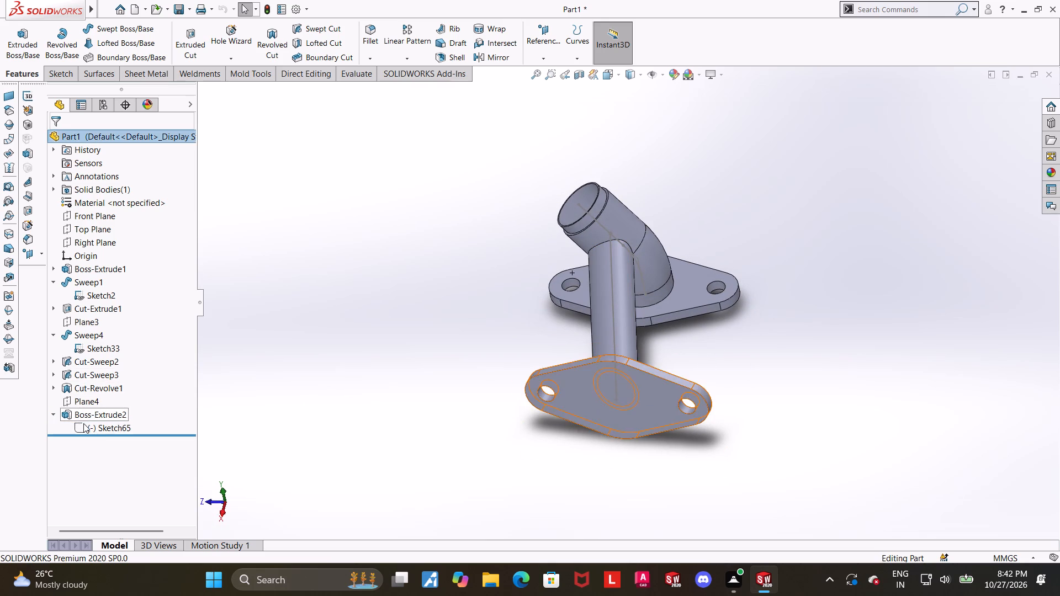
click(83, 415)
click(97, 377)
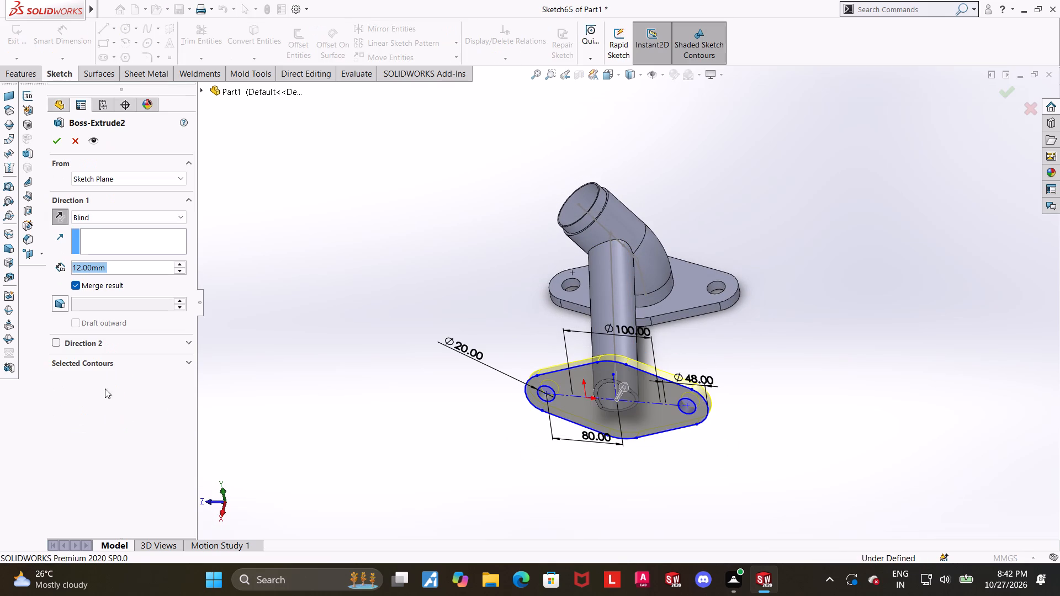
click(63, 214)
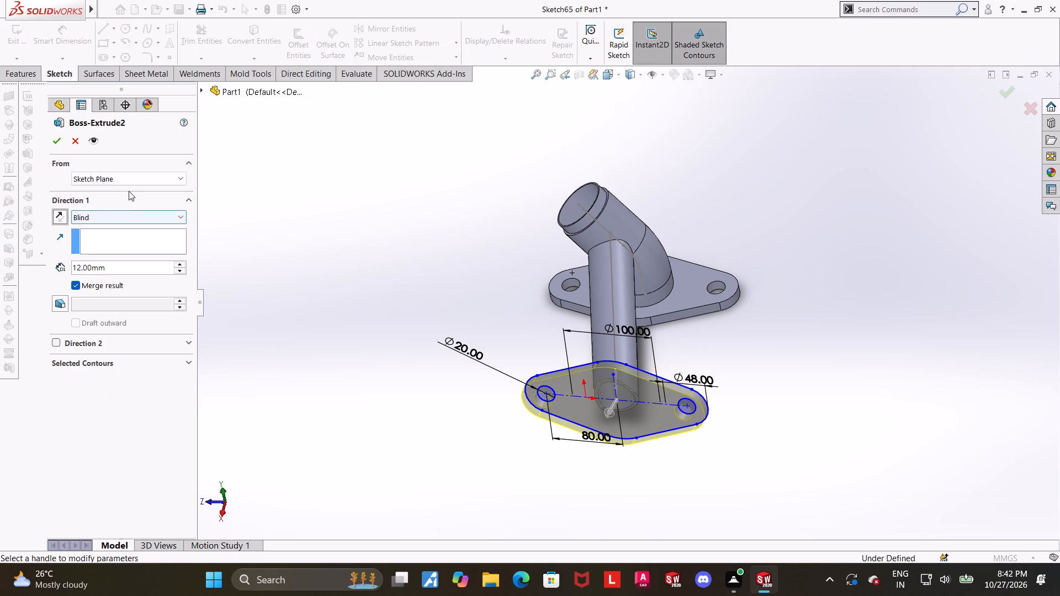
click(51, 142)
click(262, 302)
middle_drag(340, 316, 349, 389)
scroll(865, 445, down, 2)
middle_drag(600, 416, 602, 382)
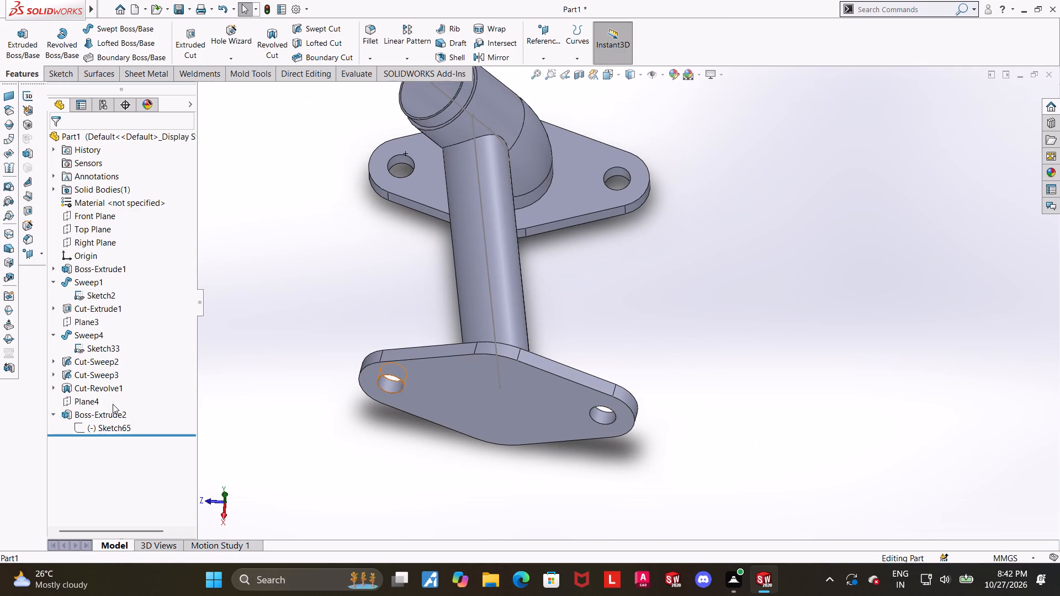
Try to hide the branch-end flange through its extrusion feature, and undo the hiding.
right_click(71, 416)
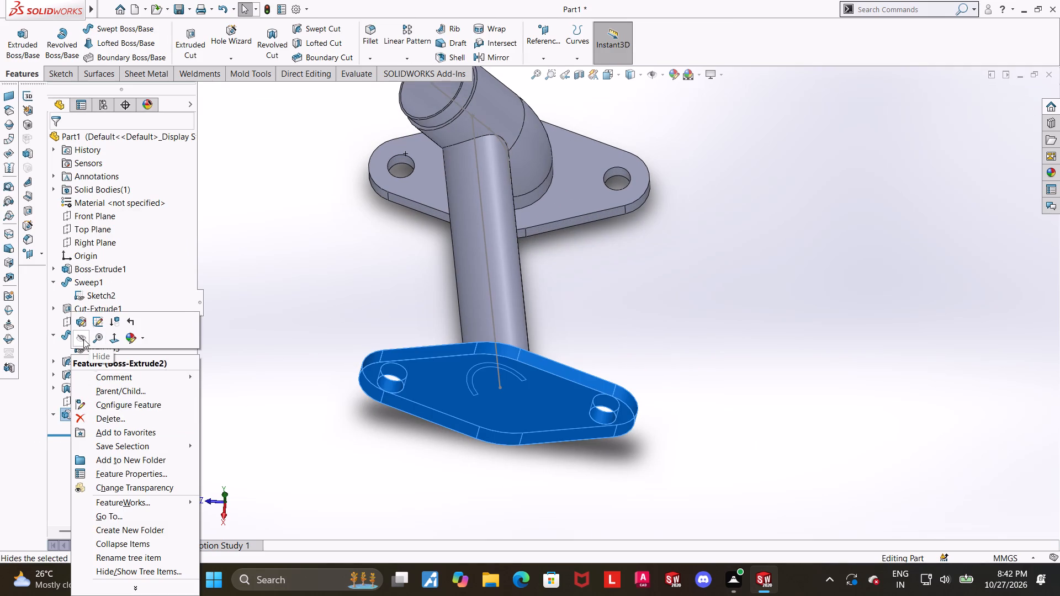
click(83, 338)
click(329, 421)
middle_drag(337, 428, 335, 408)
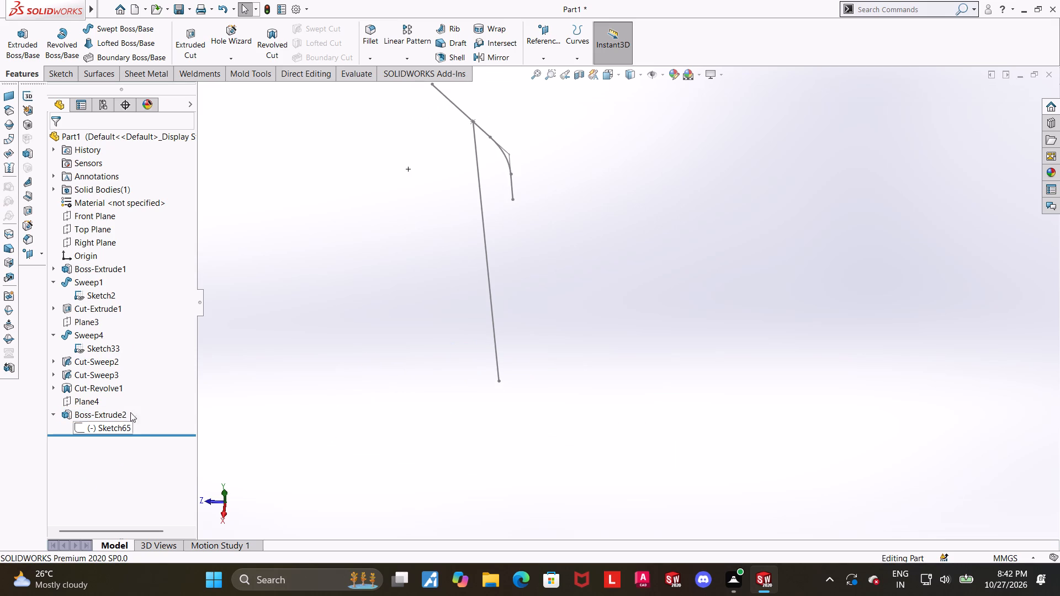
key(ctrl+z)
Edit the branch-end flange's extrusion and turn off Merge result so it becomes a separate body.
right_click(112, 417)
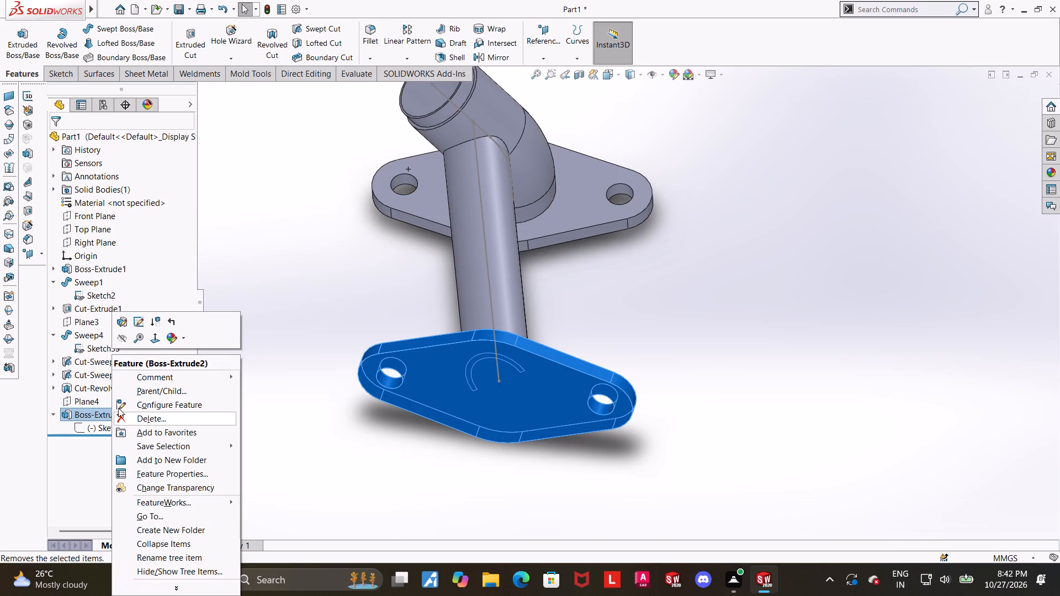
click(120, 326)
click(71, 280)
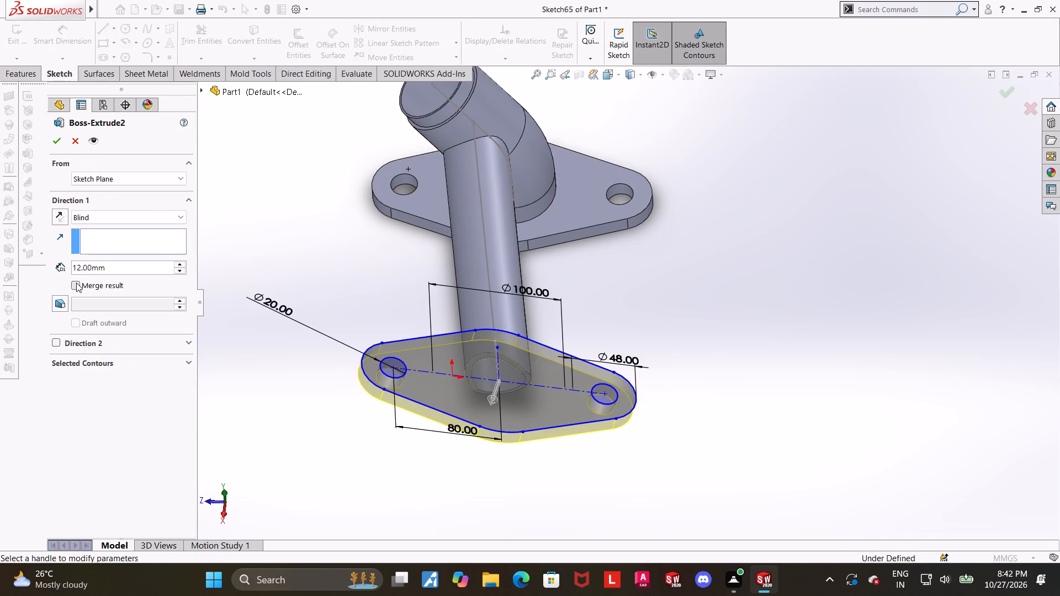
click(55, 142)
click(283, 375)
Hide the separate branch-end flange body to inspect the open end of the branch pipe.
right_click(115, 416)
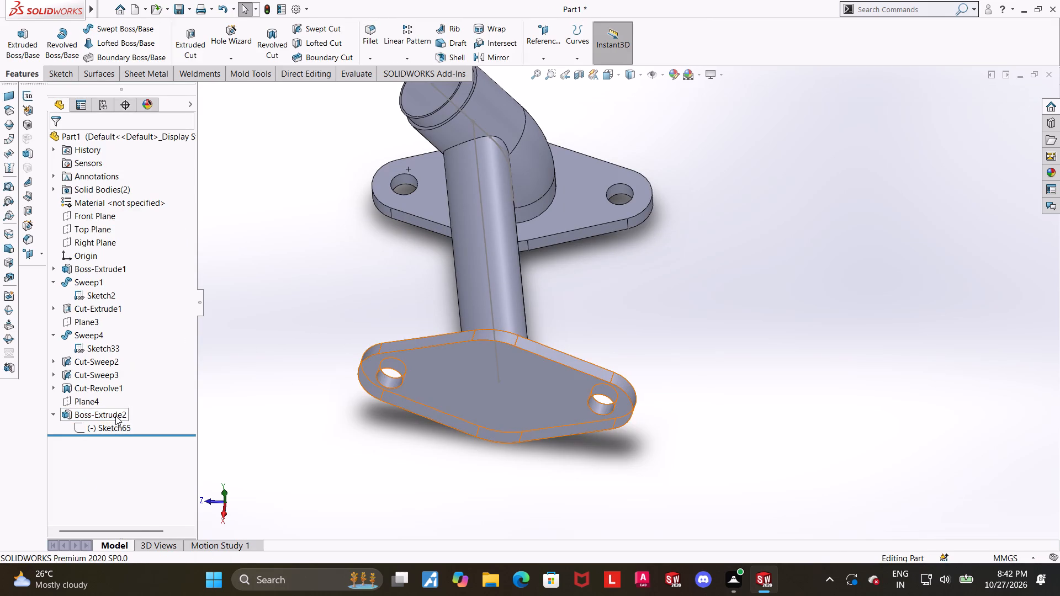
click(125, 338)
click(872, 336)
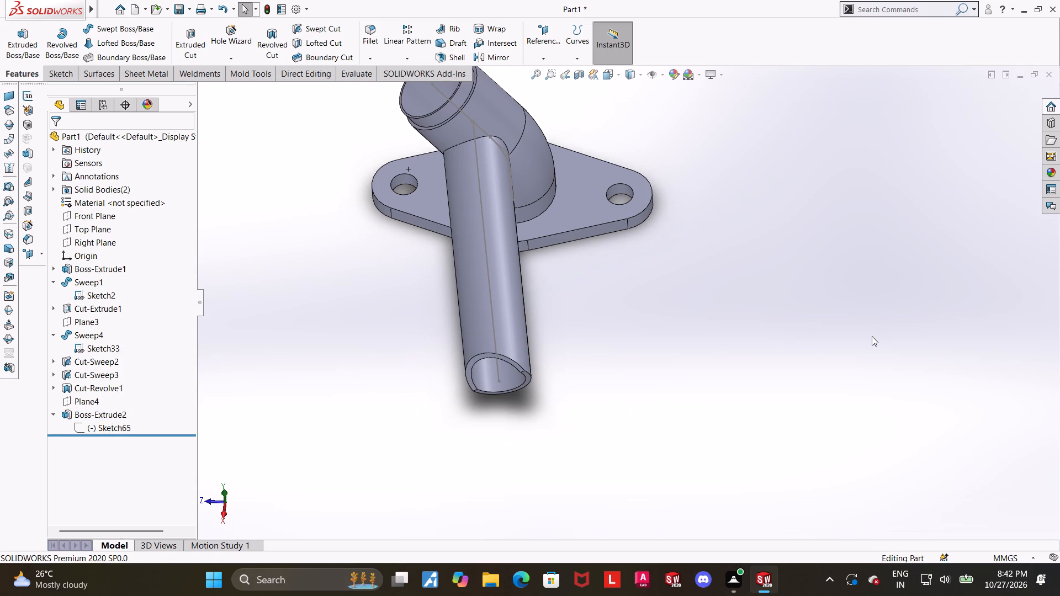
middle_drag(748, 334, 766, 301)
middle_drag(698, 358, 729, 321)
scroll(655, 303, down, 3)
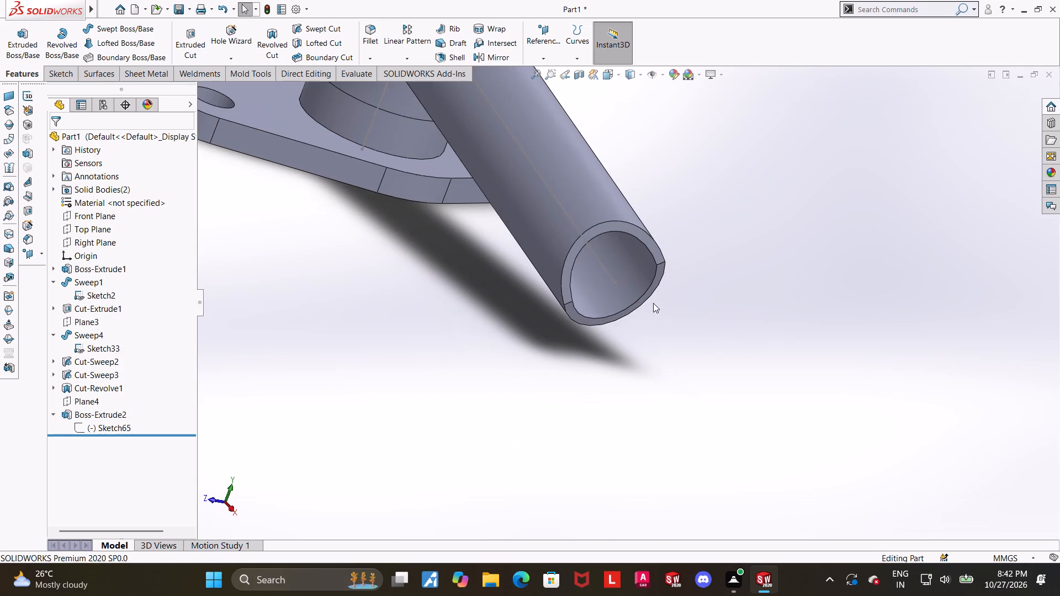
Delete the revolved cut at the branch end together with its dependent reference plane, flange sketch and flange extrusion.
right_click(77, 385)
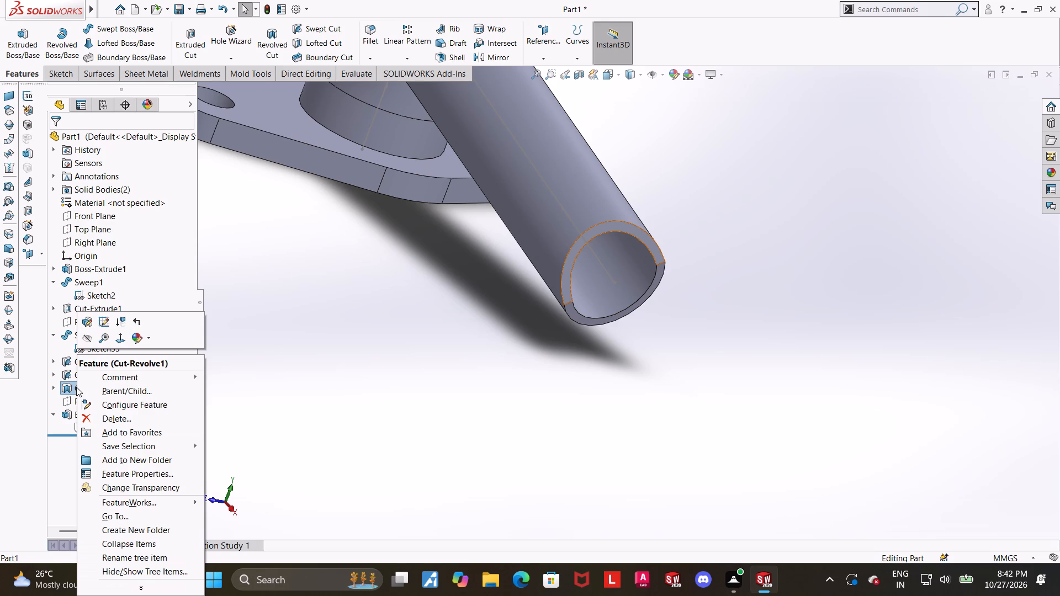
click(95, 413)
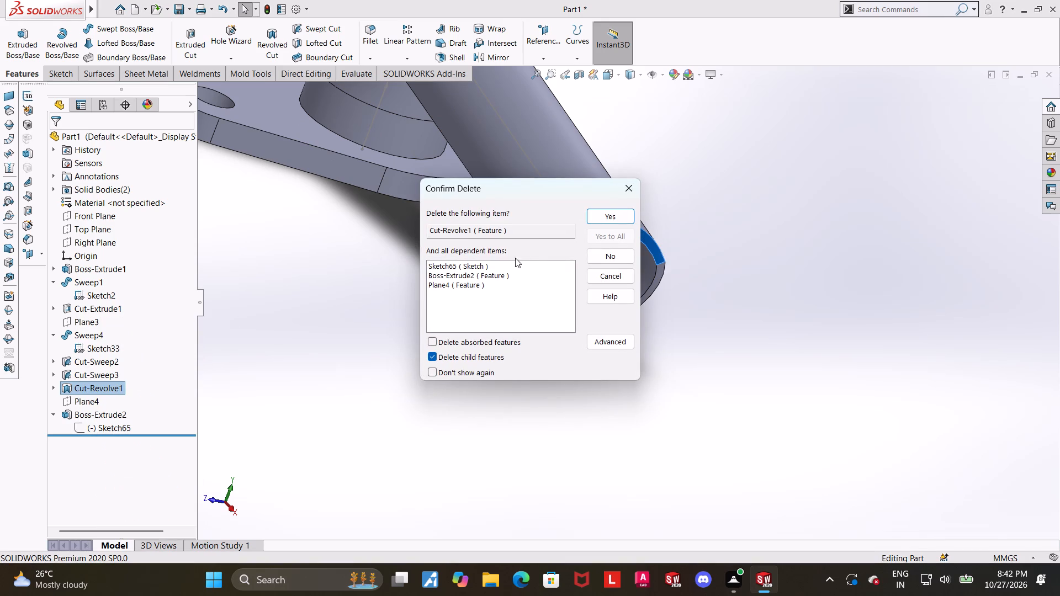
click(600, 219)
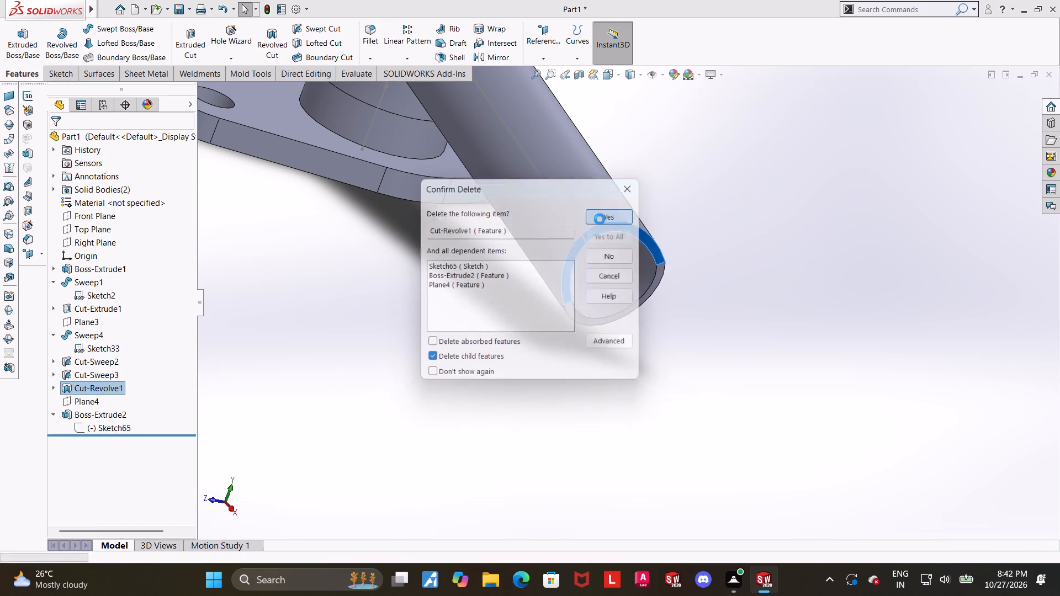
click(793, 295)
Delete the leftover rectangular profile sketch, Sketch64, at the branch end.
middle_drag(713, 352, 801, 308)
scroll(800, 308, up, 3)
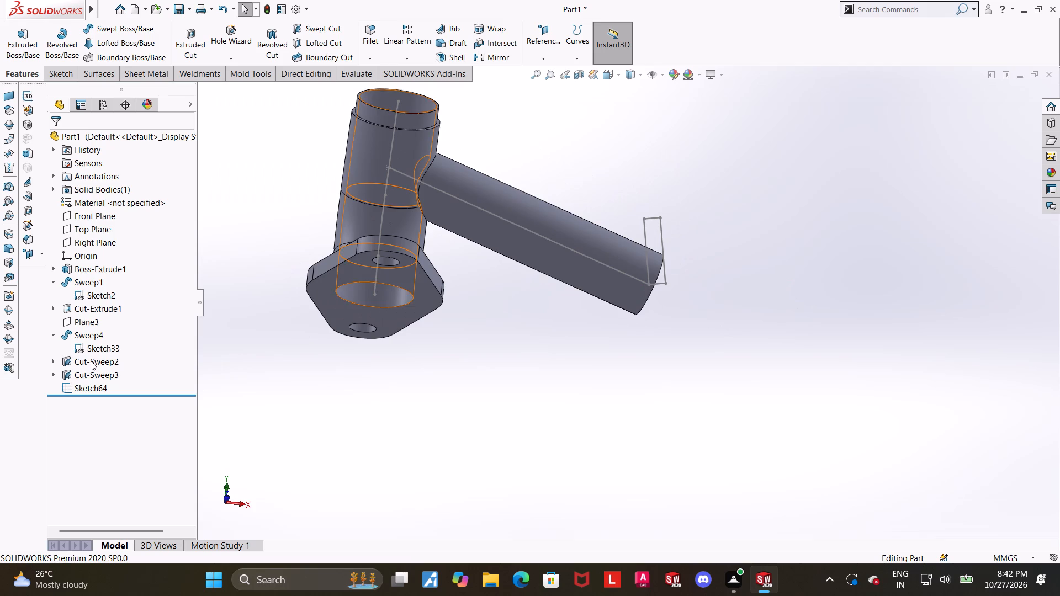
right_click(94, 383)
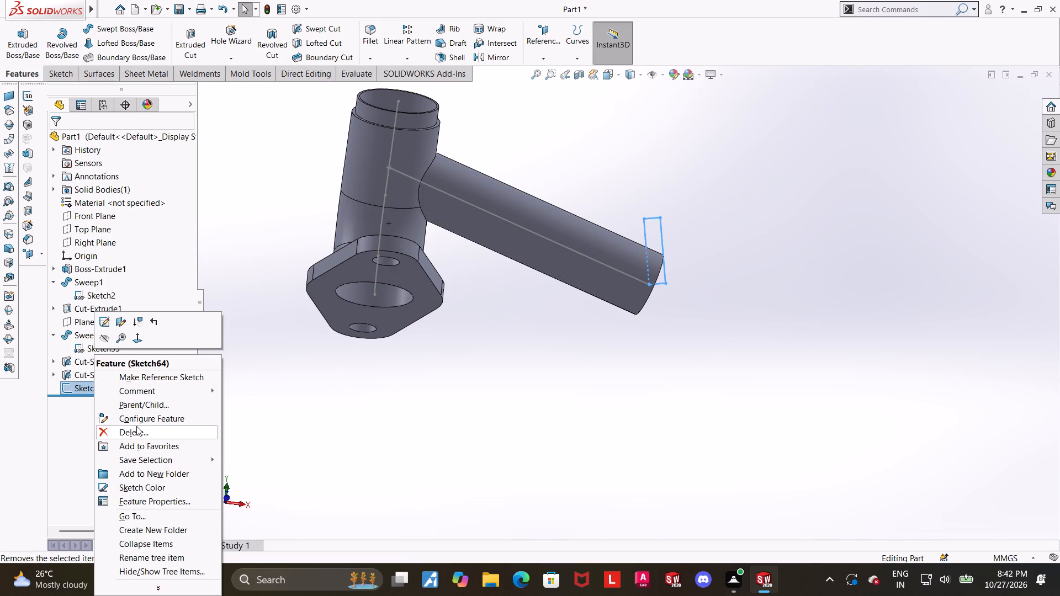
click(136, 426)
click(621, 217)
Examine the branch pipe's bare end from the front and at an angle.
scroll(713, 263, up, 1)
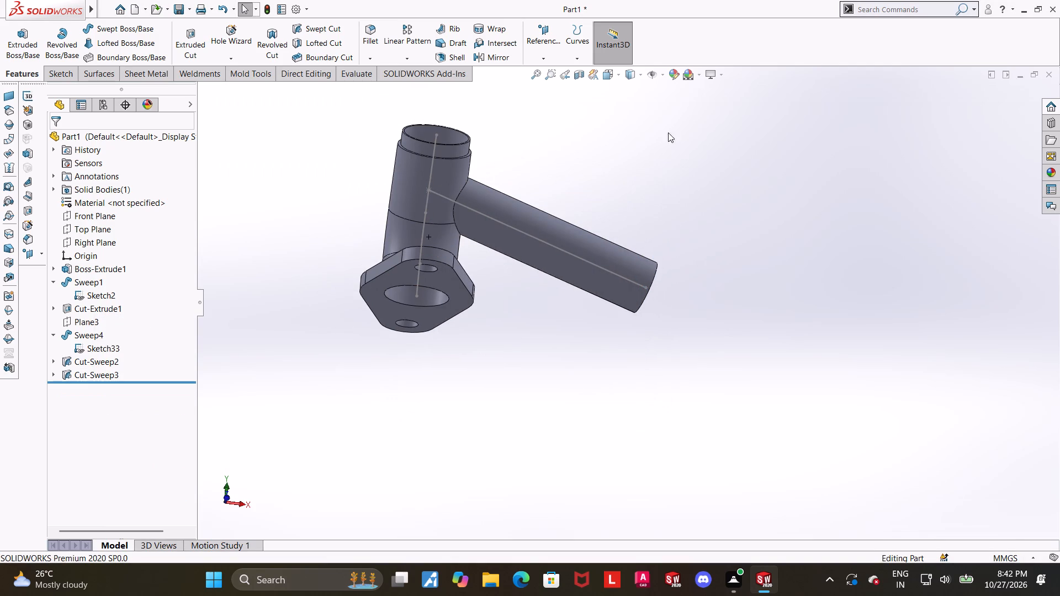
click(608, 79)
click(512, 307)
scroll(862, 361, up, 2)
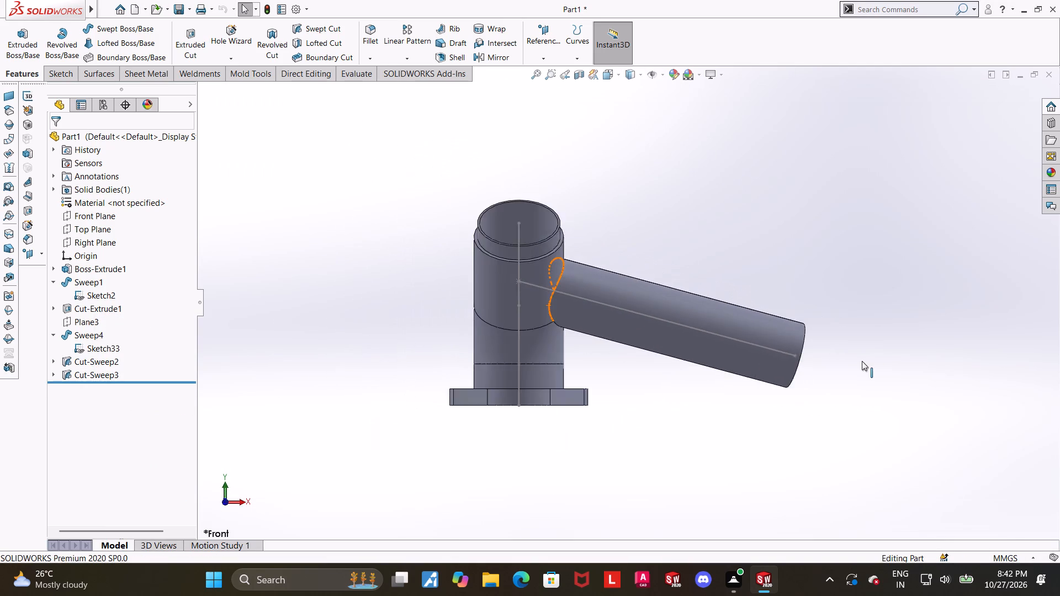
scroll(862, 361, up, 1)
scroll(860, 344, down, 3)
middle_drag(757, 353, 649, 384)
scroll(651, 374, up, 3)
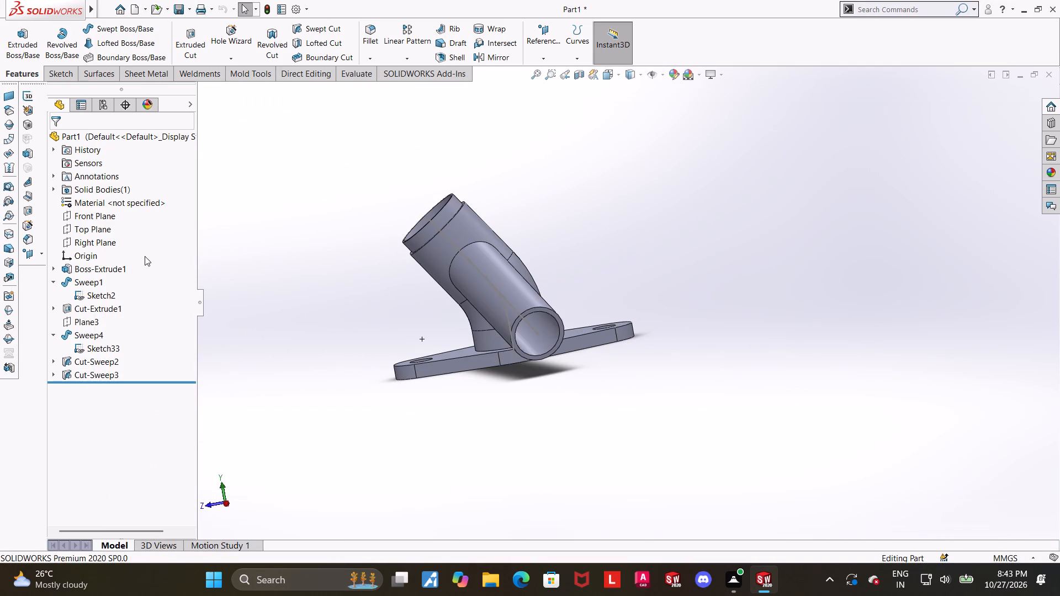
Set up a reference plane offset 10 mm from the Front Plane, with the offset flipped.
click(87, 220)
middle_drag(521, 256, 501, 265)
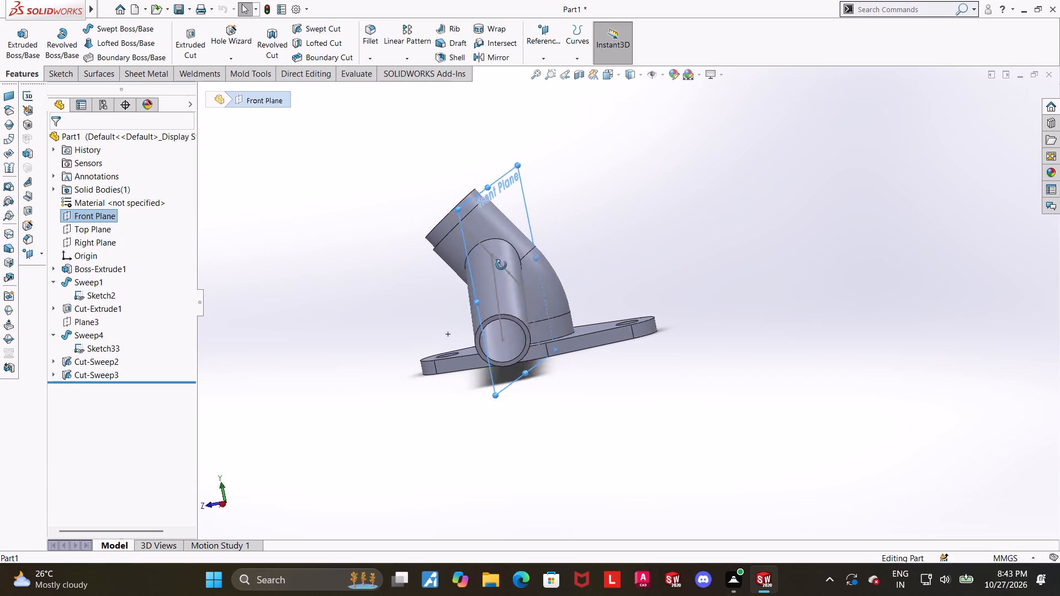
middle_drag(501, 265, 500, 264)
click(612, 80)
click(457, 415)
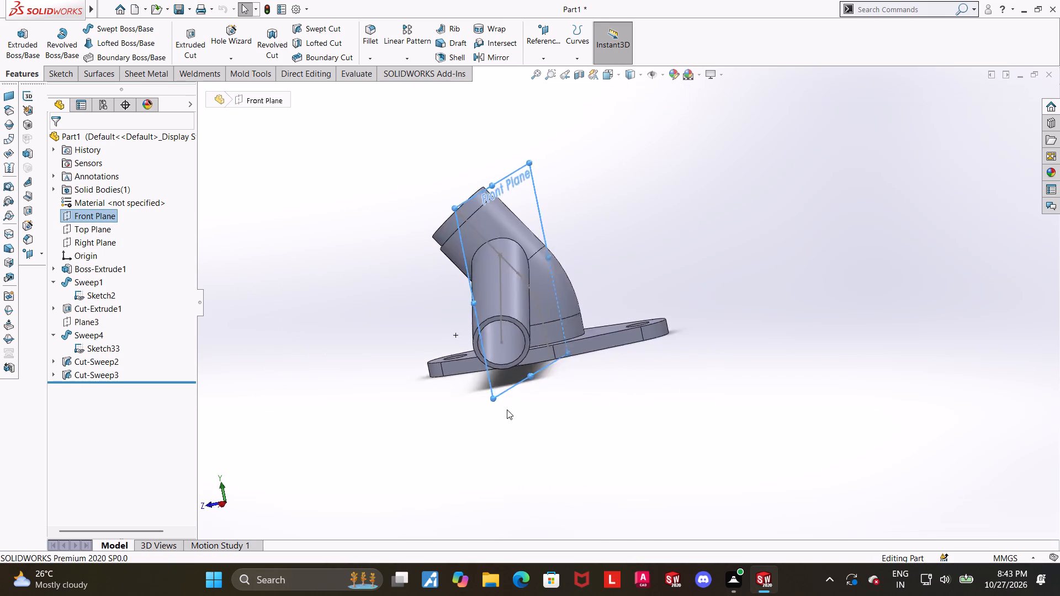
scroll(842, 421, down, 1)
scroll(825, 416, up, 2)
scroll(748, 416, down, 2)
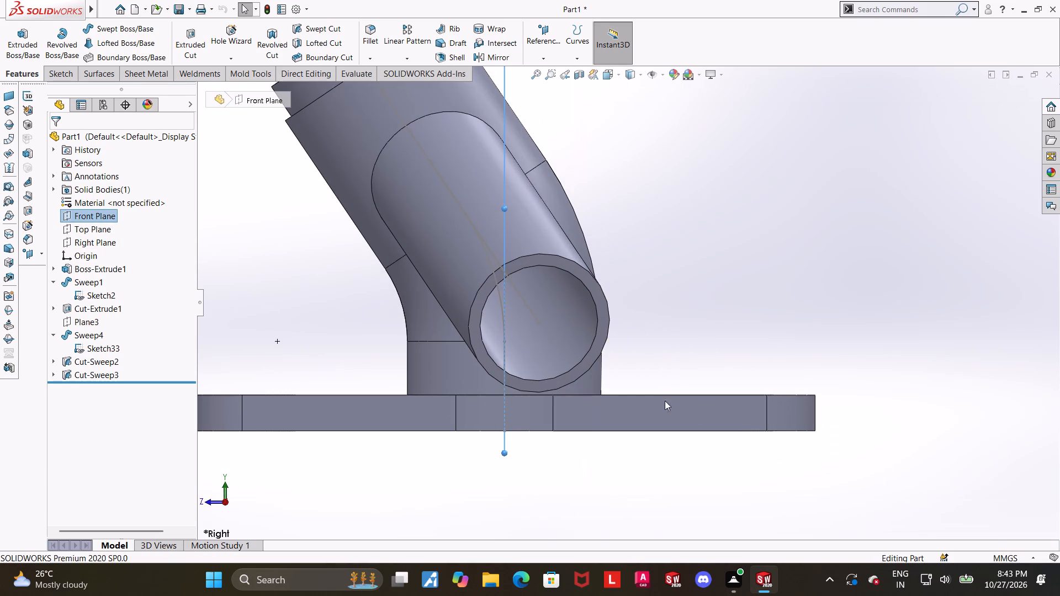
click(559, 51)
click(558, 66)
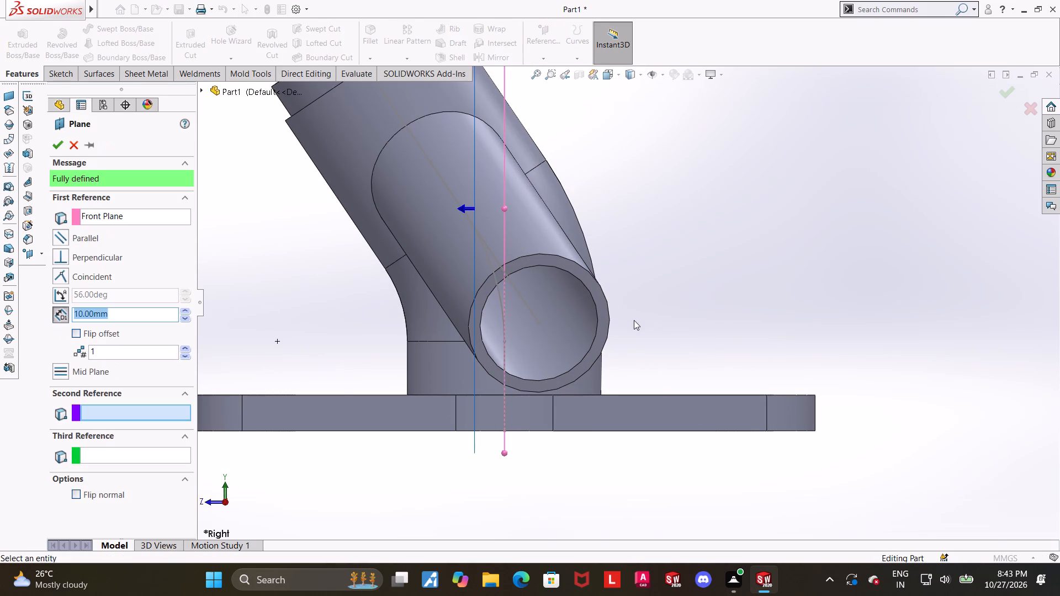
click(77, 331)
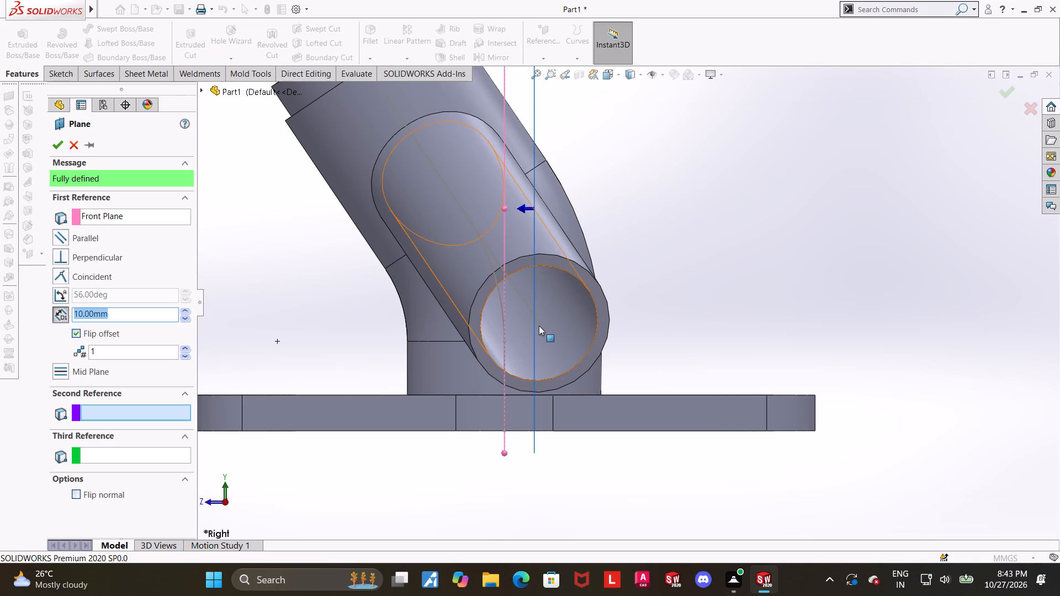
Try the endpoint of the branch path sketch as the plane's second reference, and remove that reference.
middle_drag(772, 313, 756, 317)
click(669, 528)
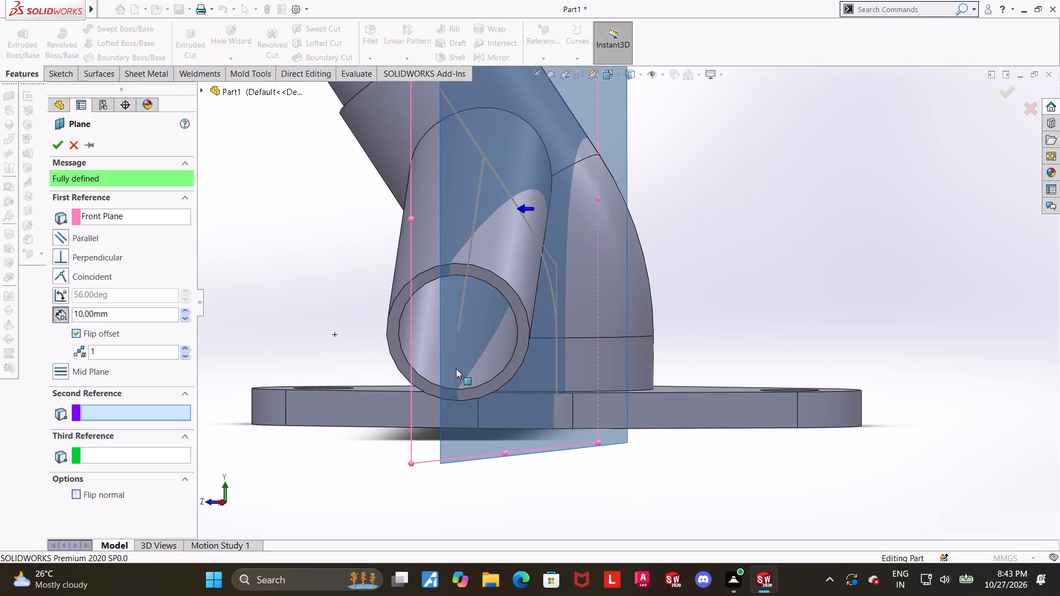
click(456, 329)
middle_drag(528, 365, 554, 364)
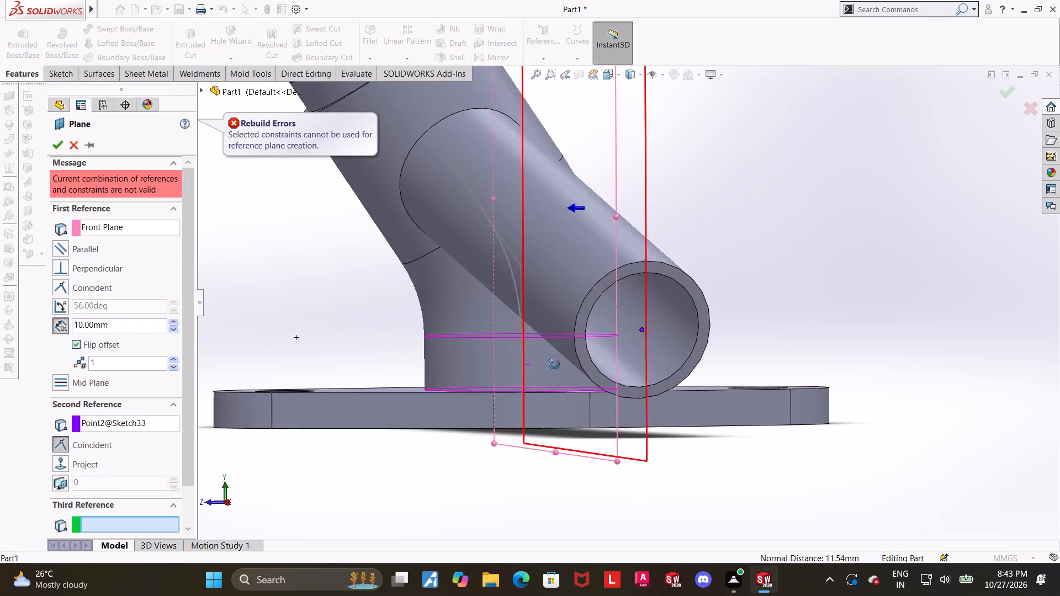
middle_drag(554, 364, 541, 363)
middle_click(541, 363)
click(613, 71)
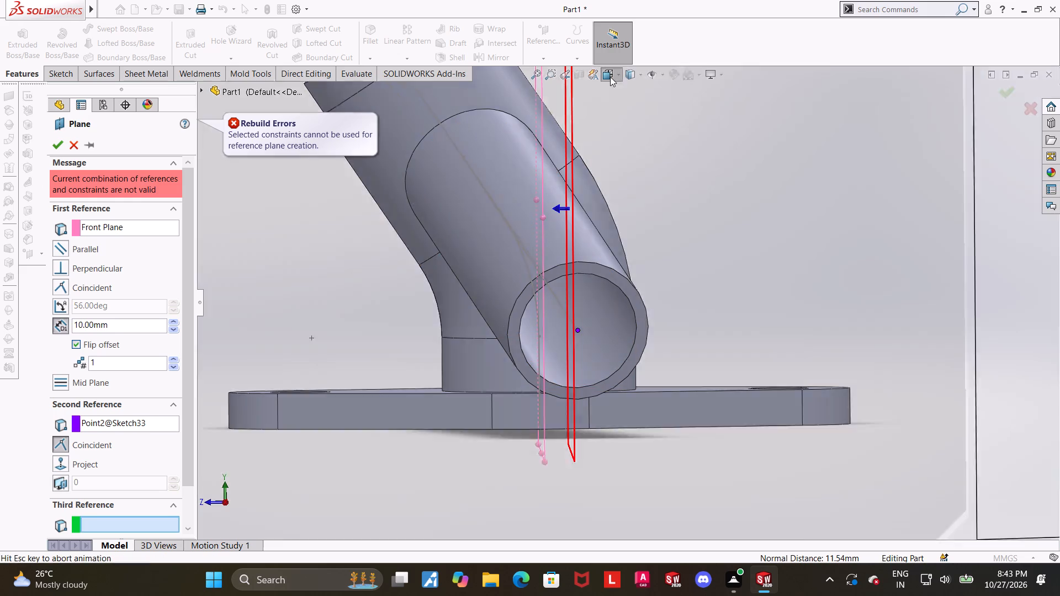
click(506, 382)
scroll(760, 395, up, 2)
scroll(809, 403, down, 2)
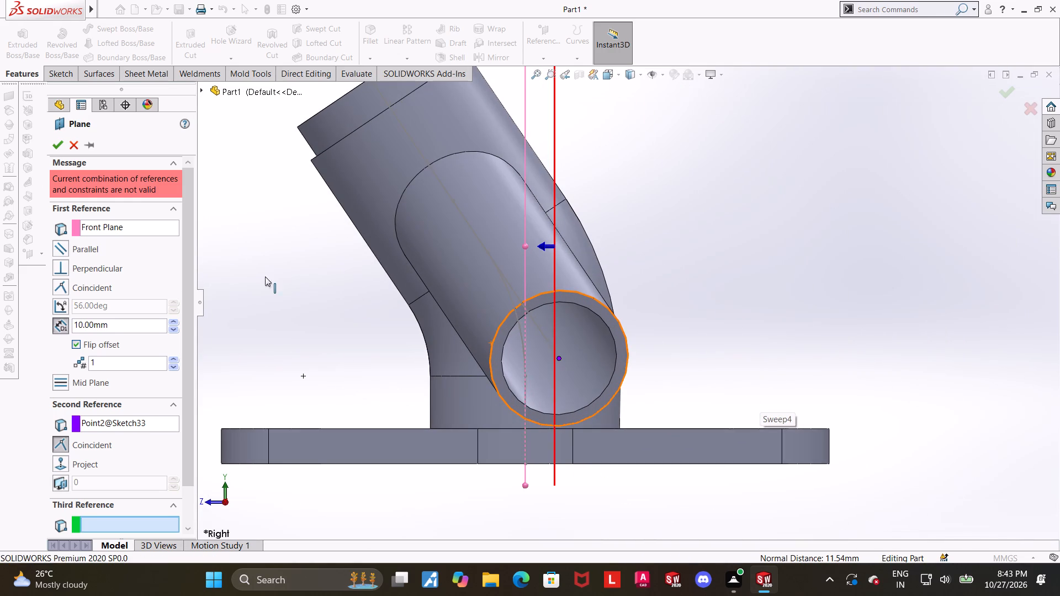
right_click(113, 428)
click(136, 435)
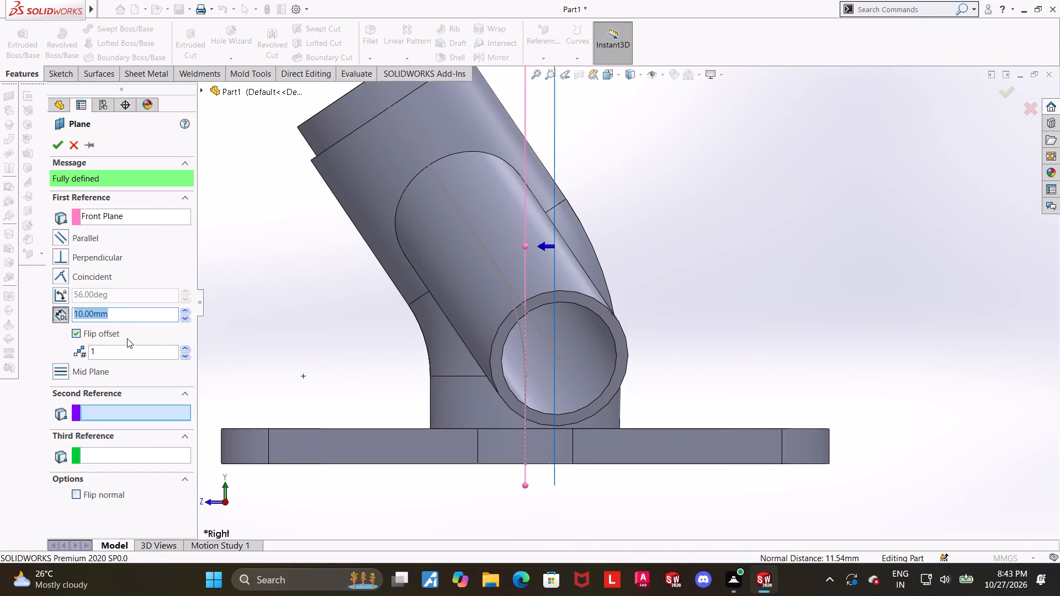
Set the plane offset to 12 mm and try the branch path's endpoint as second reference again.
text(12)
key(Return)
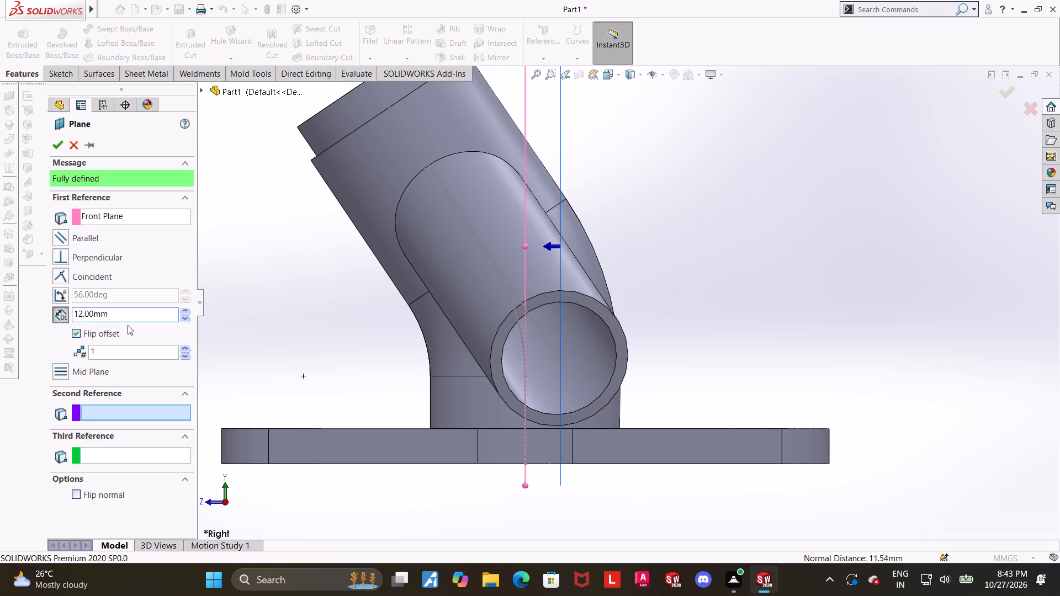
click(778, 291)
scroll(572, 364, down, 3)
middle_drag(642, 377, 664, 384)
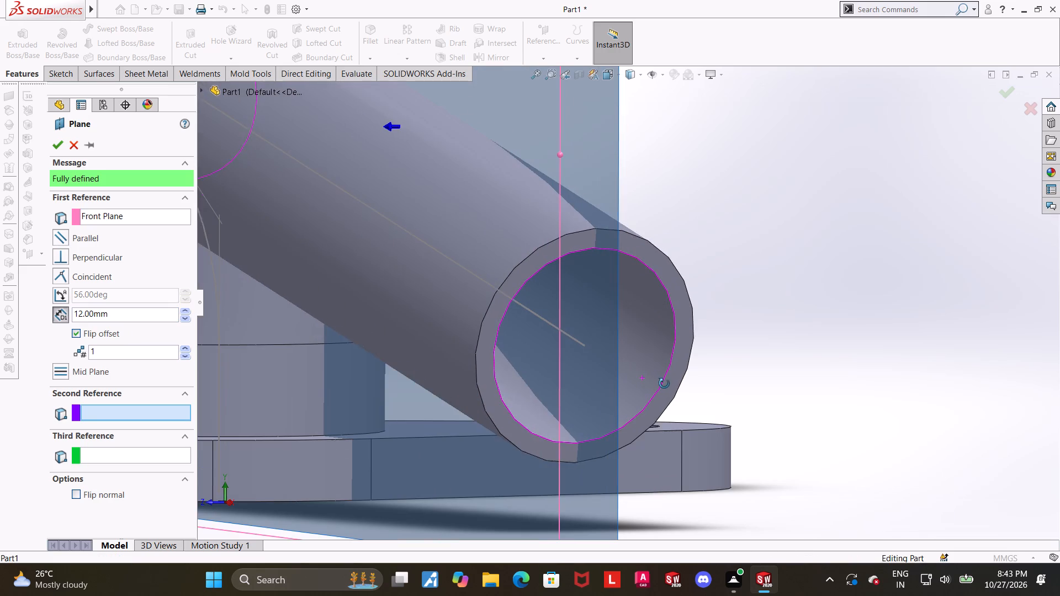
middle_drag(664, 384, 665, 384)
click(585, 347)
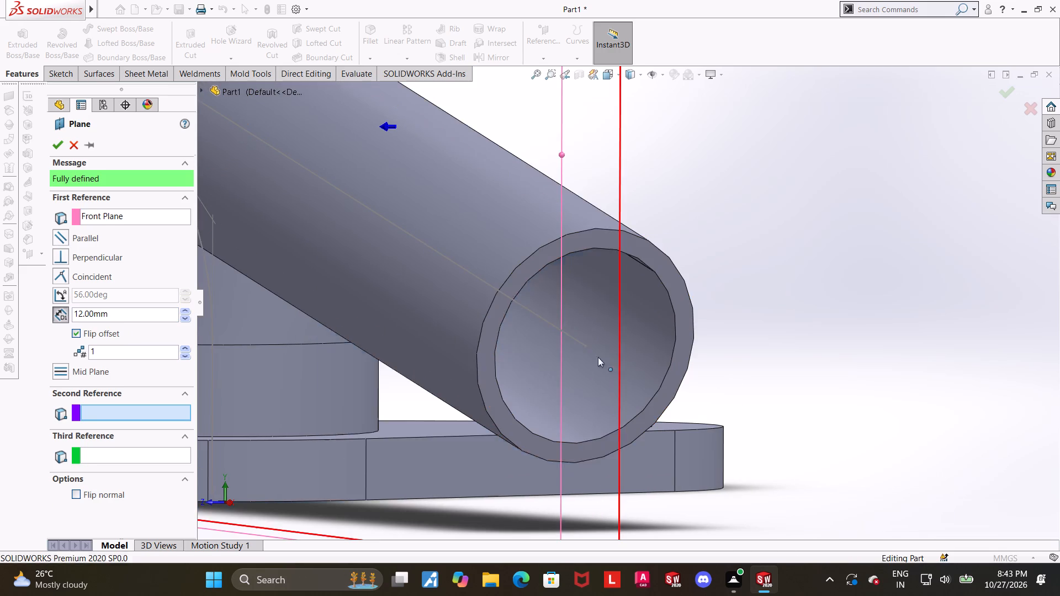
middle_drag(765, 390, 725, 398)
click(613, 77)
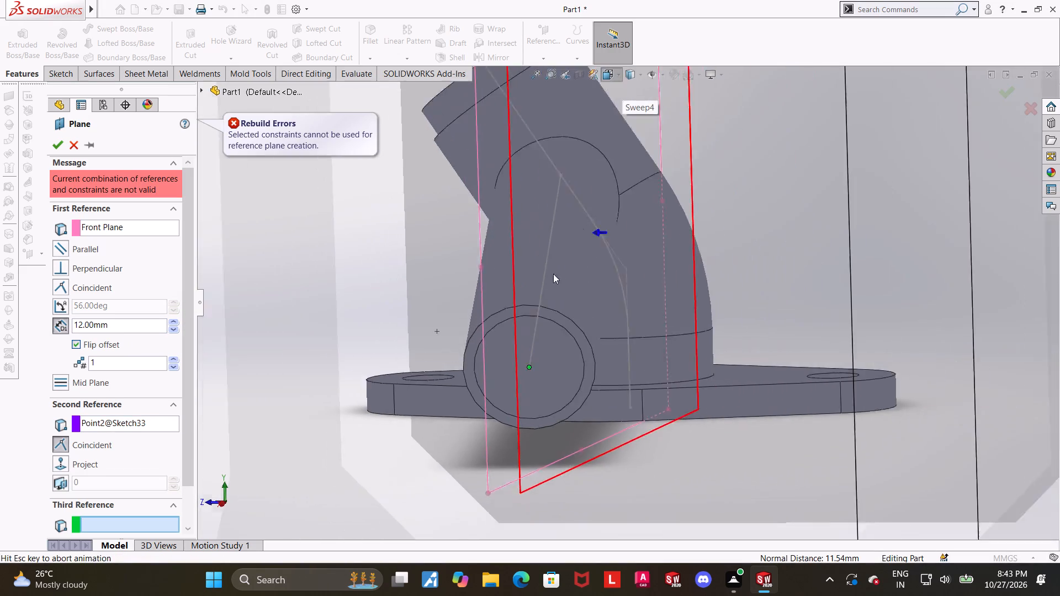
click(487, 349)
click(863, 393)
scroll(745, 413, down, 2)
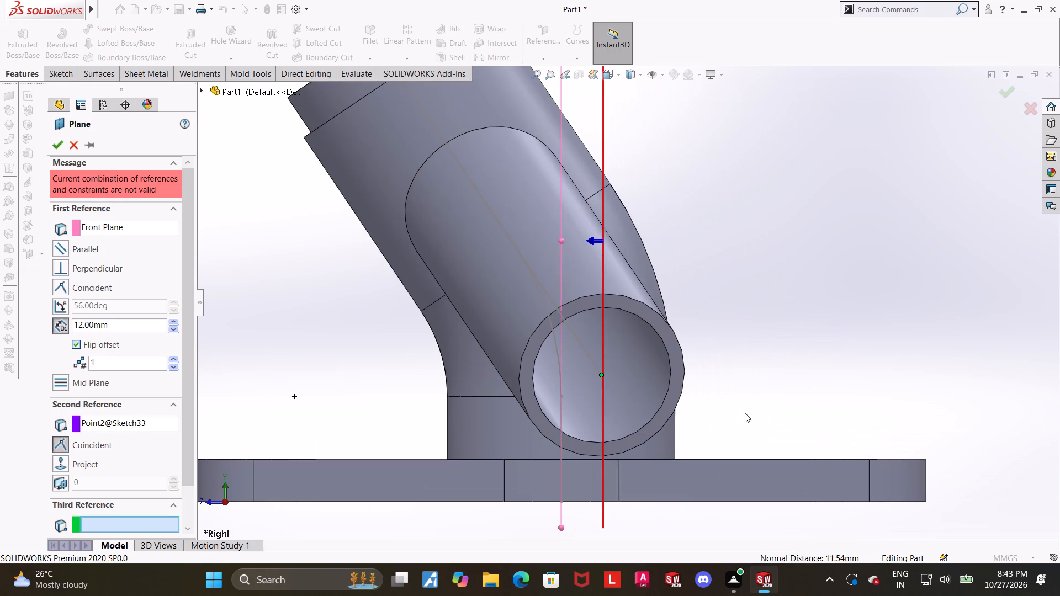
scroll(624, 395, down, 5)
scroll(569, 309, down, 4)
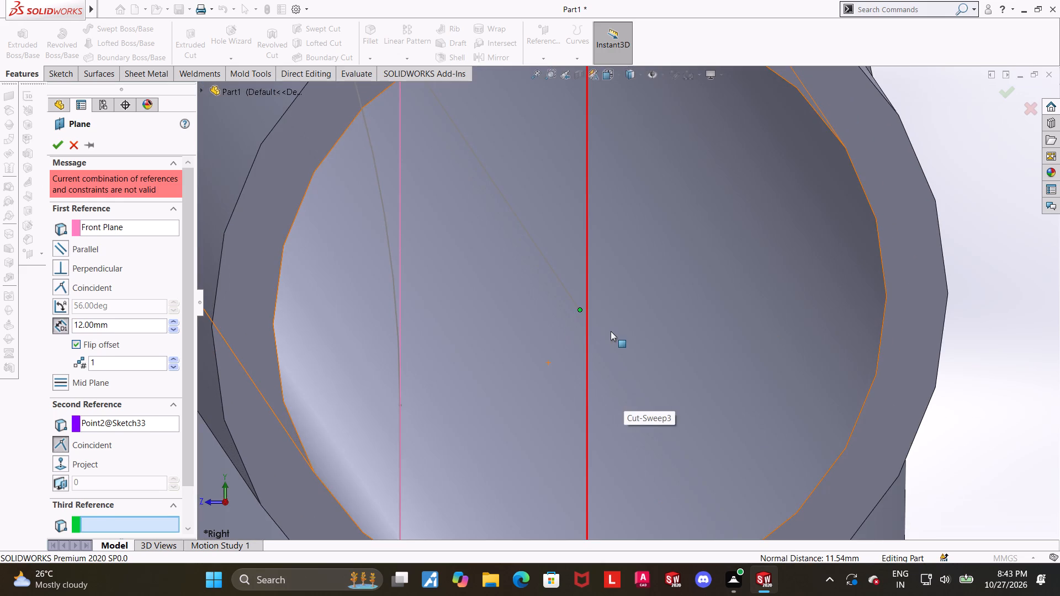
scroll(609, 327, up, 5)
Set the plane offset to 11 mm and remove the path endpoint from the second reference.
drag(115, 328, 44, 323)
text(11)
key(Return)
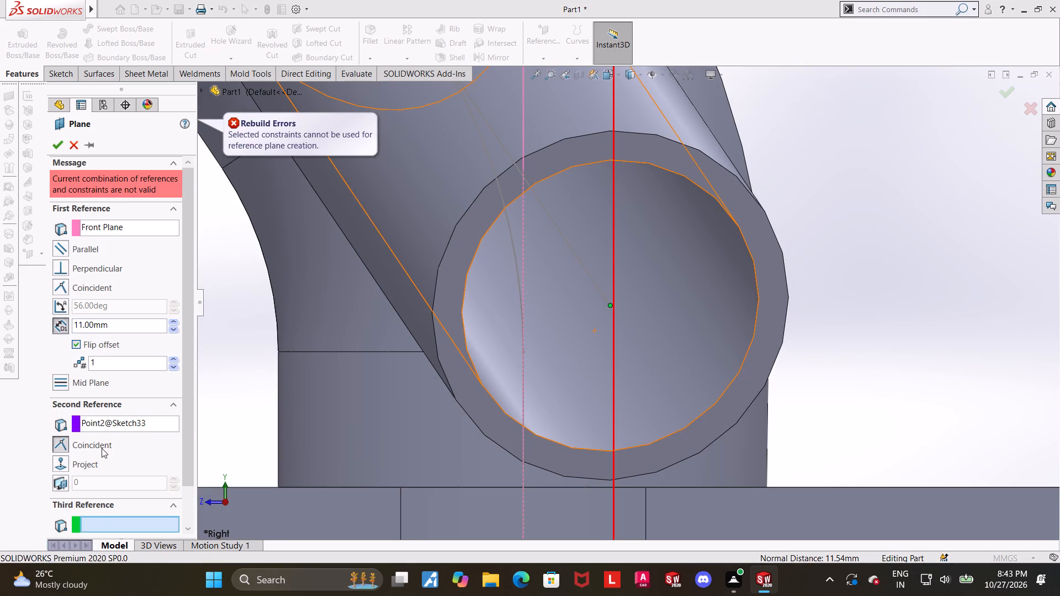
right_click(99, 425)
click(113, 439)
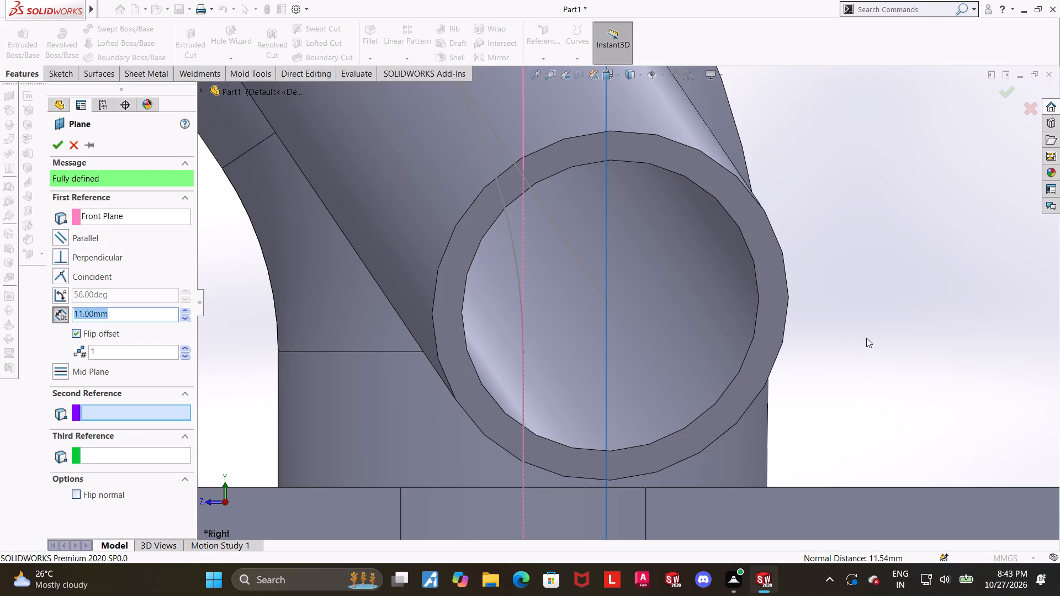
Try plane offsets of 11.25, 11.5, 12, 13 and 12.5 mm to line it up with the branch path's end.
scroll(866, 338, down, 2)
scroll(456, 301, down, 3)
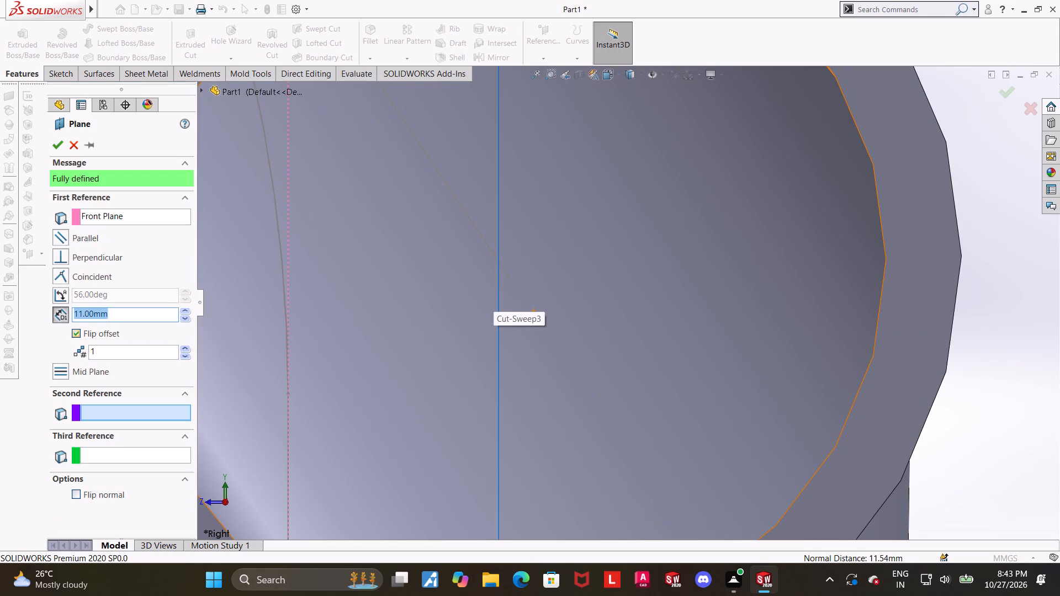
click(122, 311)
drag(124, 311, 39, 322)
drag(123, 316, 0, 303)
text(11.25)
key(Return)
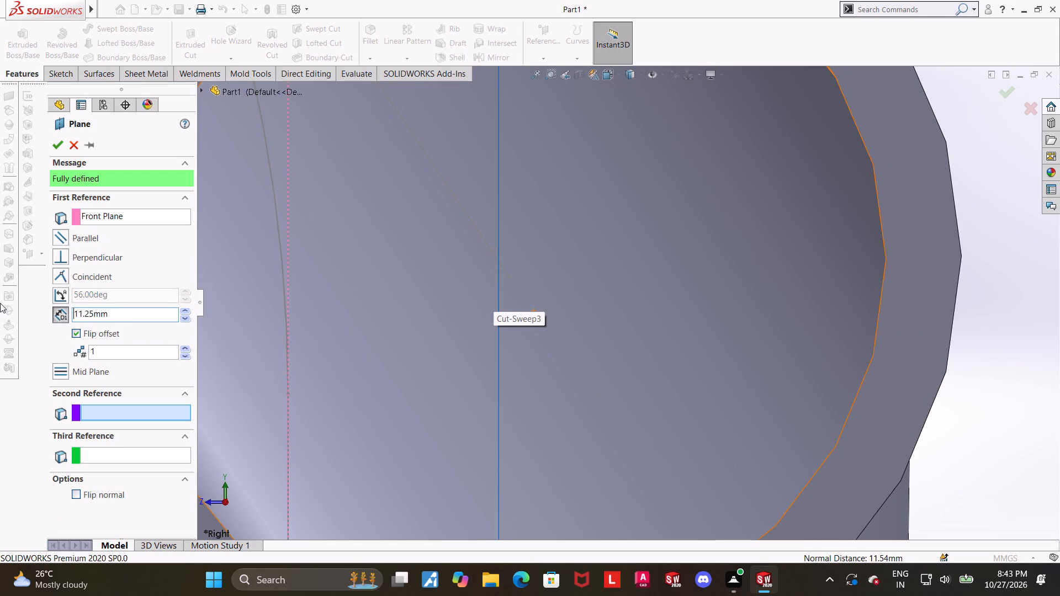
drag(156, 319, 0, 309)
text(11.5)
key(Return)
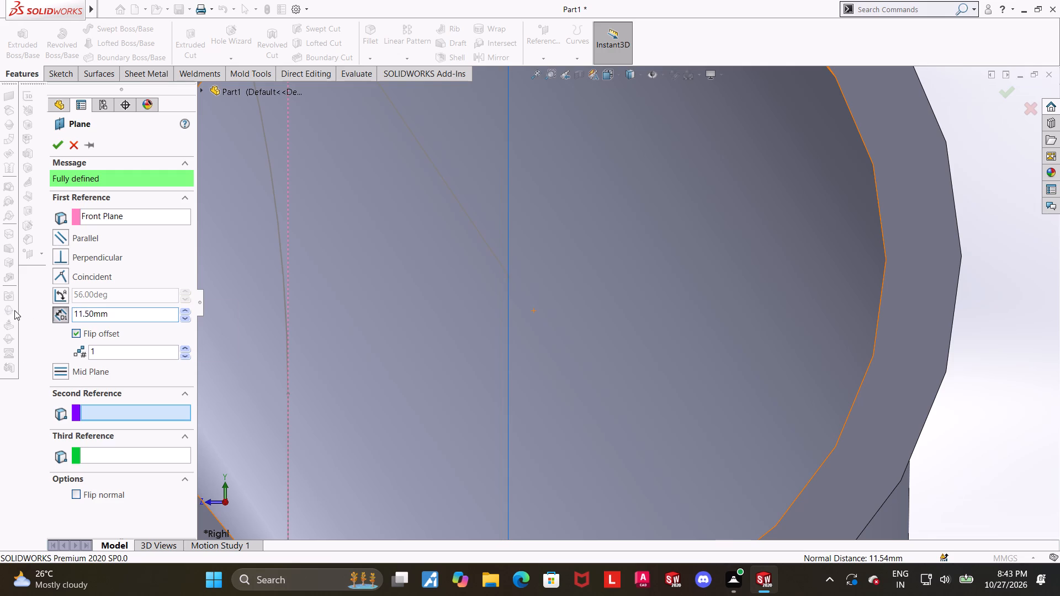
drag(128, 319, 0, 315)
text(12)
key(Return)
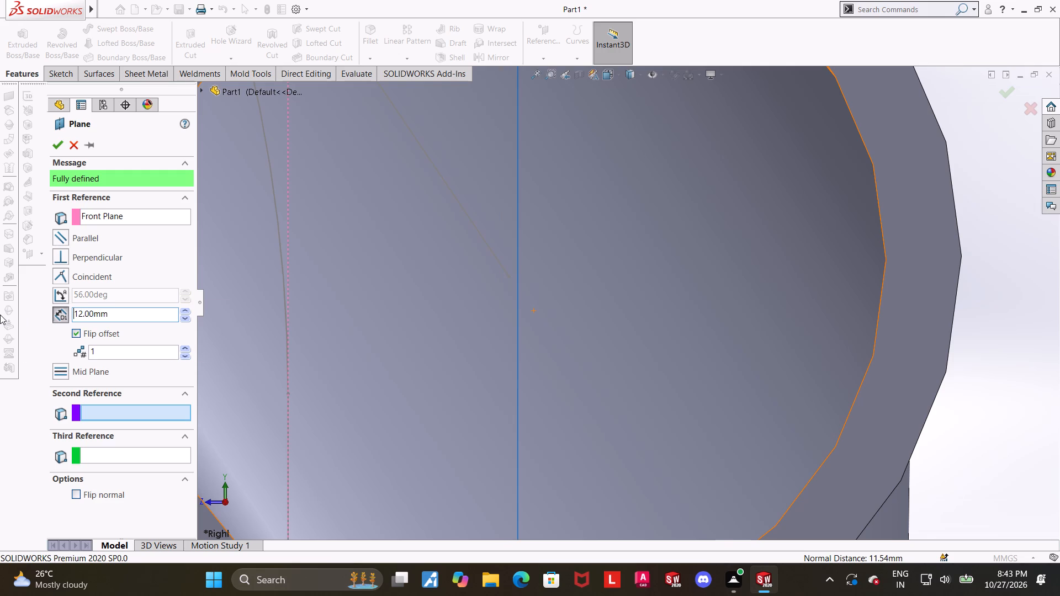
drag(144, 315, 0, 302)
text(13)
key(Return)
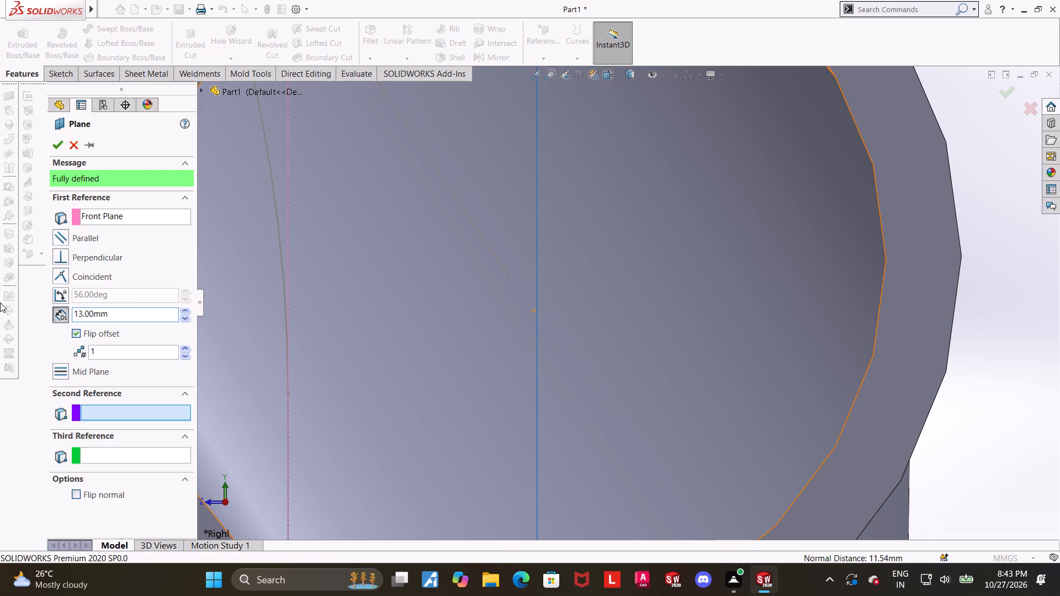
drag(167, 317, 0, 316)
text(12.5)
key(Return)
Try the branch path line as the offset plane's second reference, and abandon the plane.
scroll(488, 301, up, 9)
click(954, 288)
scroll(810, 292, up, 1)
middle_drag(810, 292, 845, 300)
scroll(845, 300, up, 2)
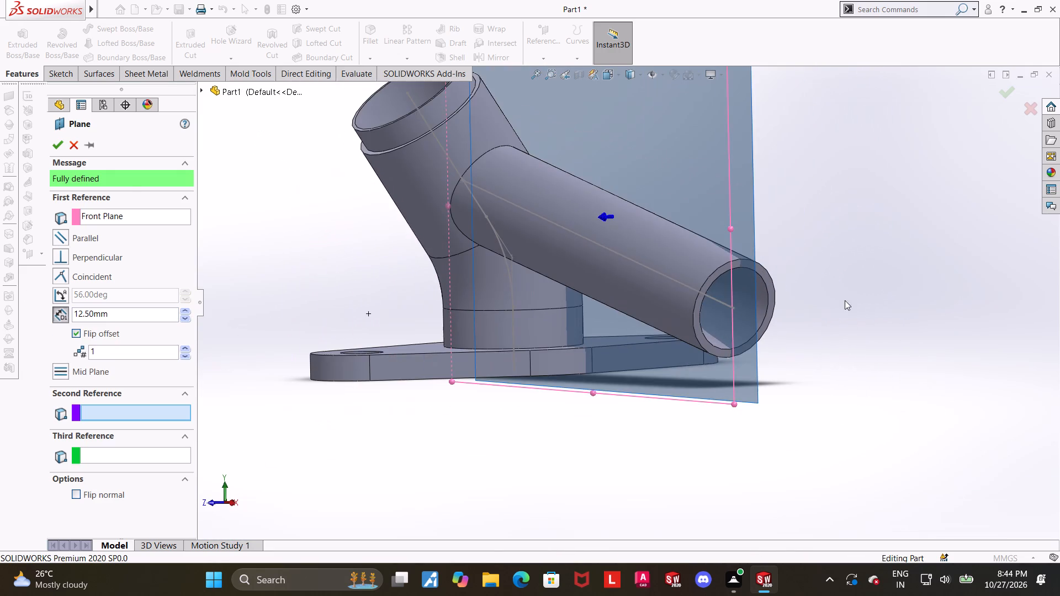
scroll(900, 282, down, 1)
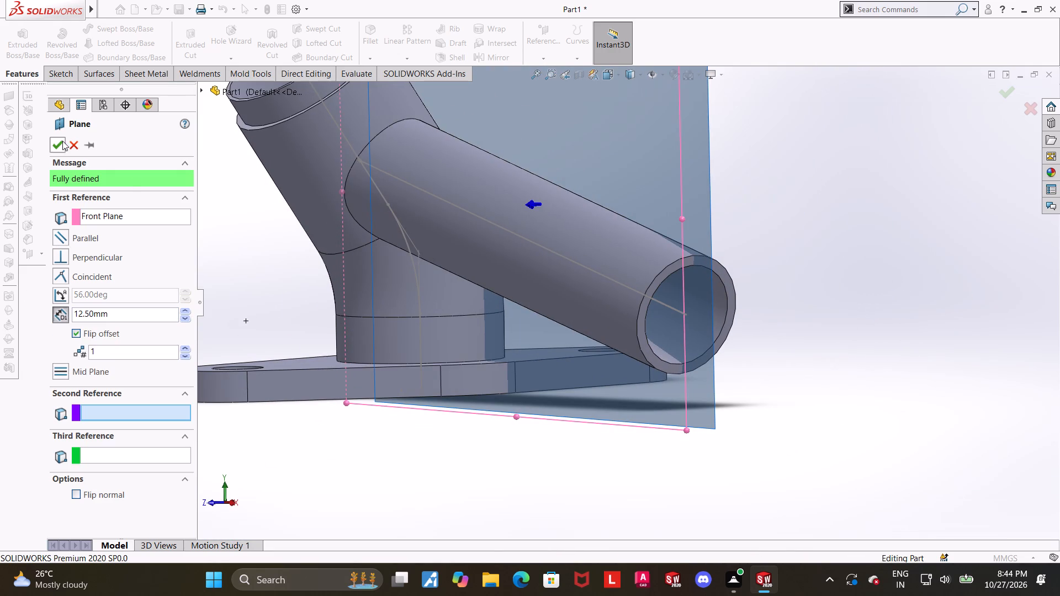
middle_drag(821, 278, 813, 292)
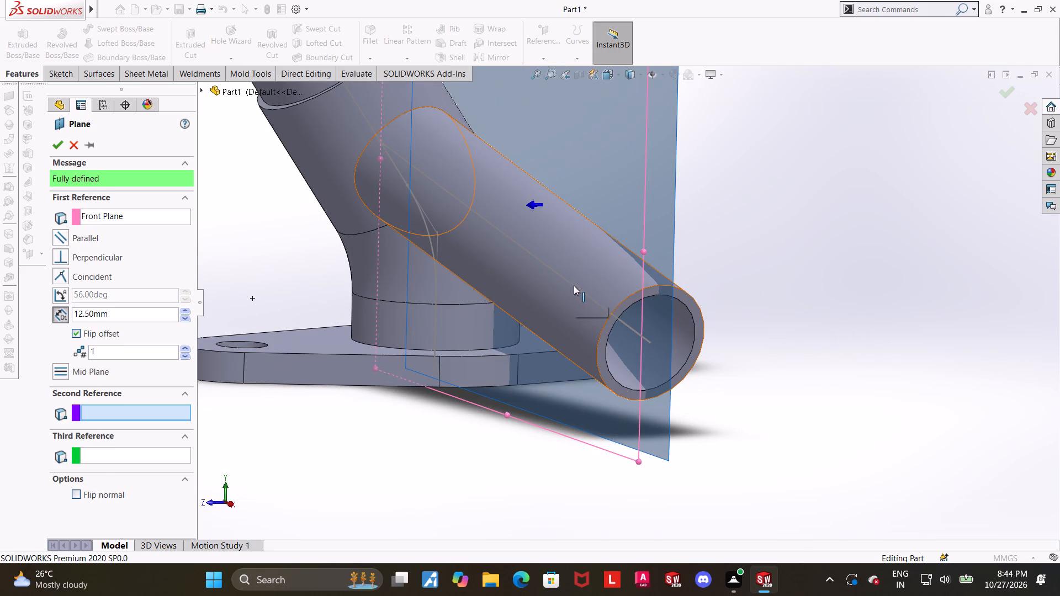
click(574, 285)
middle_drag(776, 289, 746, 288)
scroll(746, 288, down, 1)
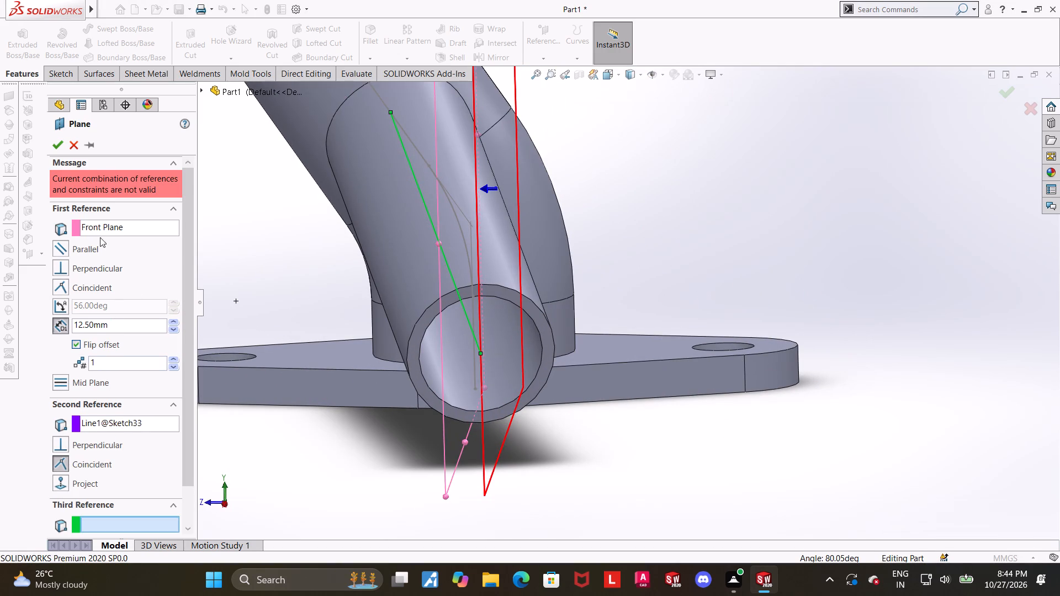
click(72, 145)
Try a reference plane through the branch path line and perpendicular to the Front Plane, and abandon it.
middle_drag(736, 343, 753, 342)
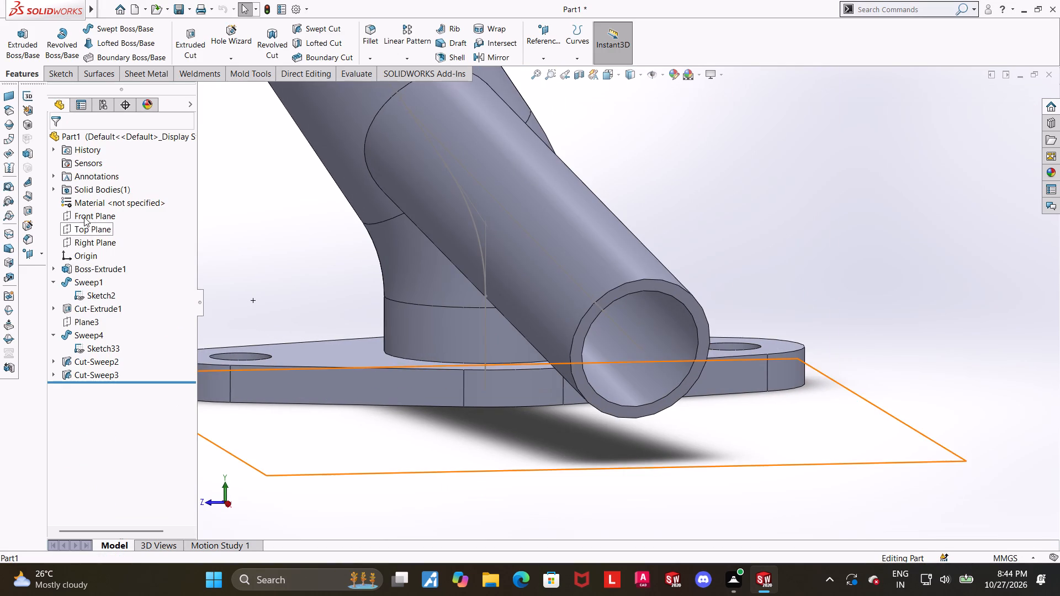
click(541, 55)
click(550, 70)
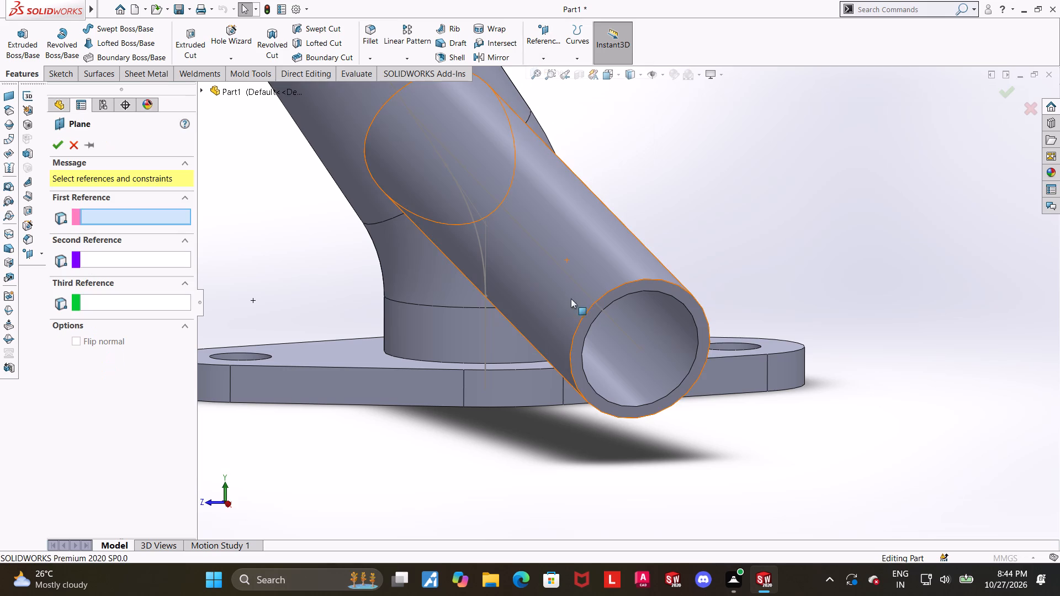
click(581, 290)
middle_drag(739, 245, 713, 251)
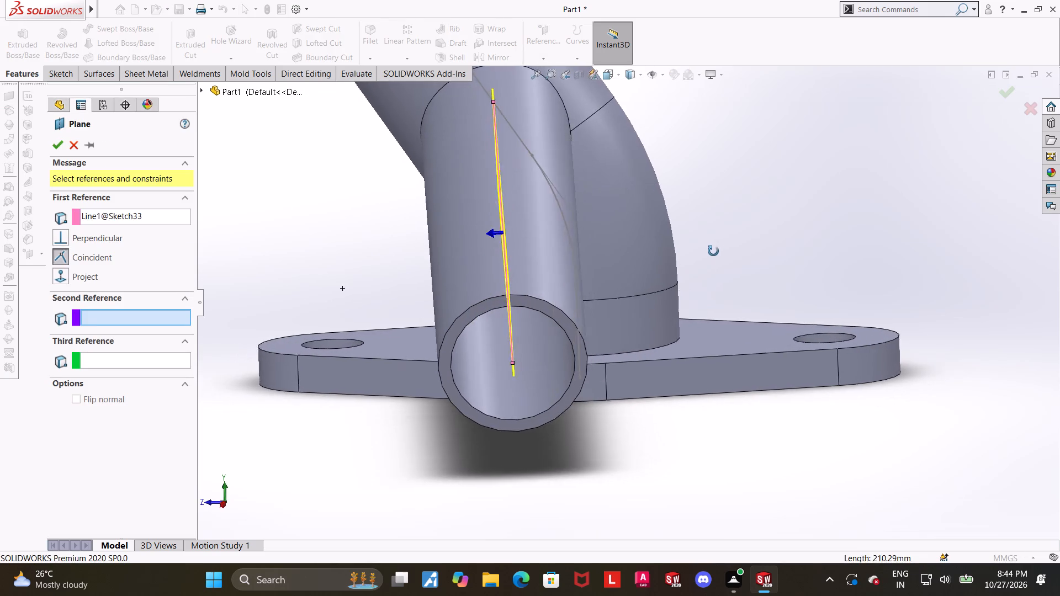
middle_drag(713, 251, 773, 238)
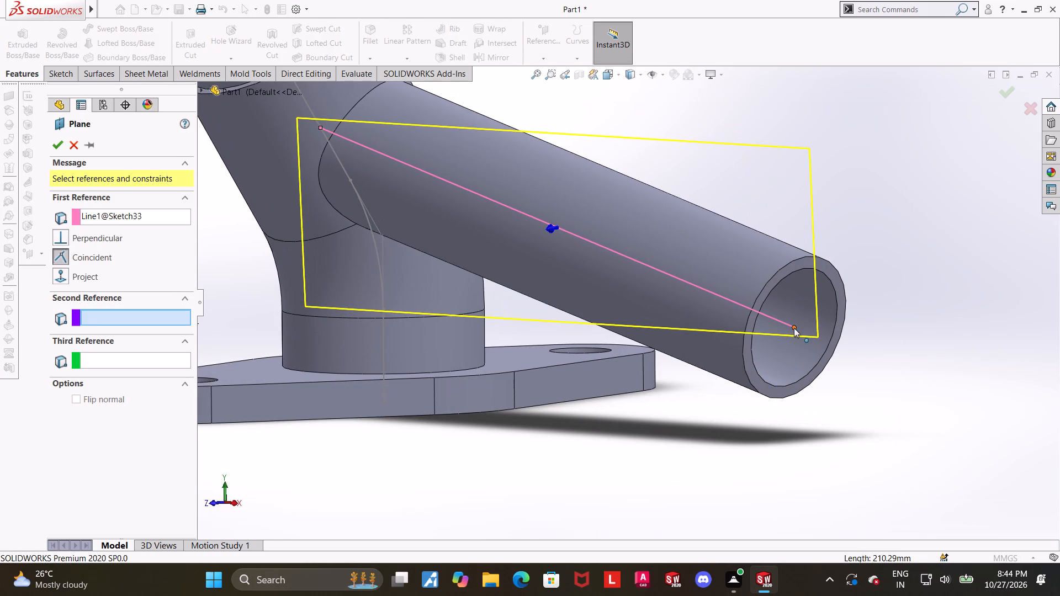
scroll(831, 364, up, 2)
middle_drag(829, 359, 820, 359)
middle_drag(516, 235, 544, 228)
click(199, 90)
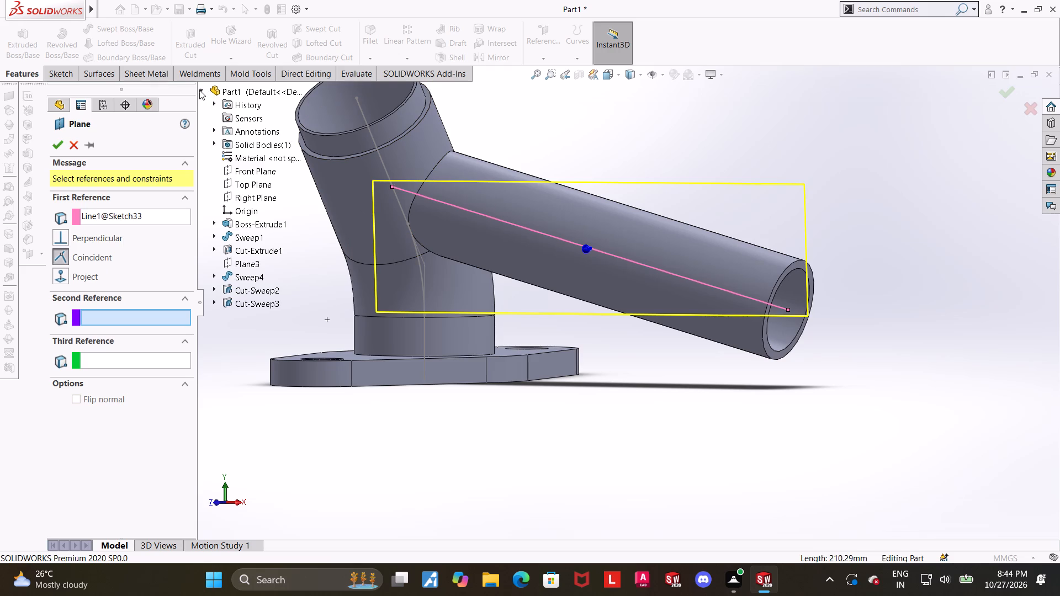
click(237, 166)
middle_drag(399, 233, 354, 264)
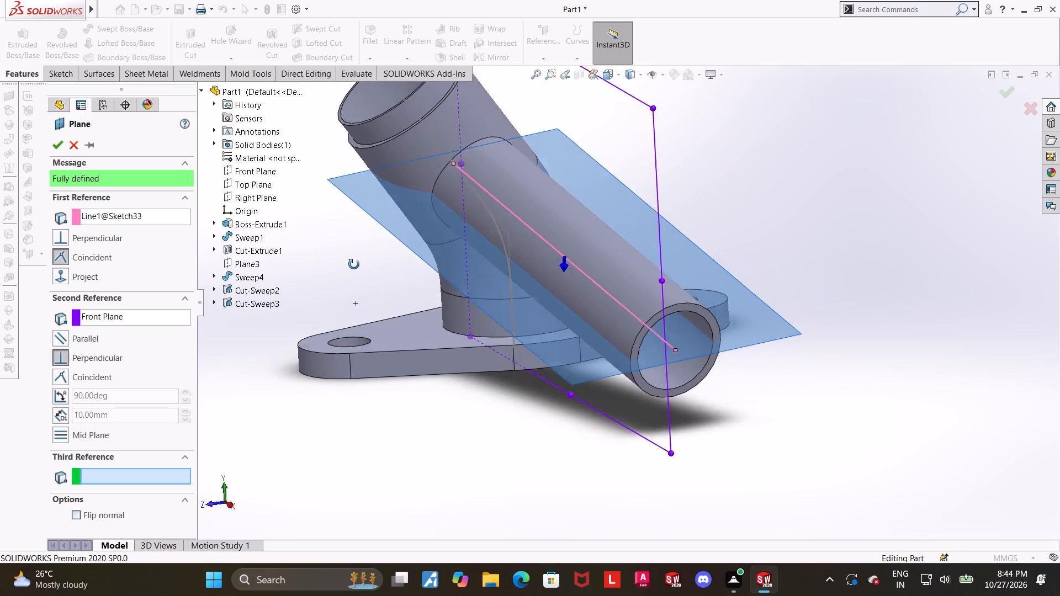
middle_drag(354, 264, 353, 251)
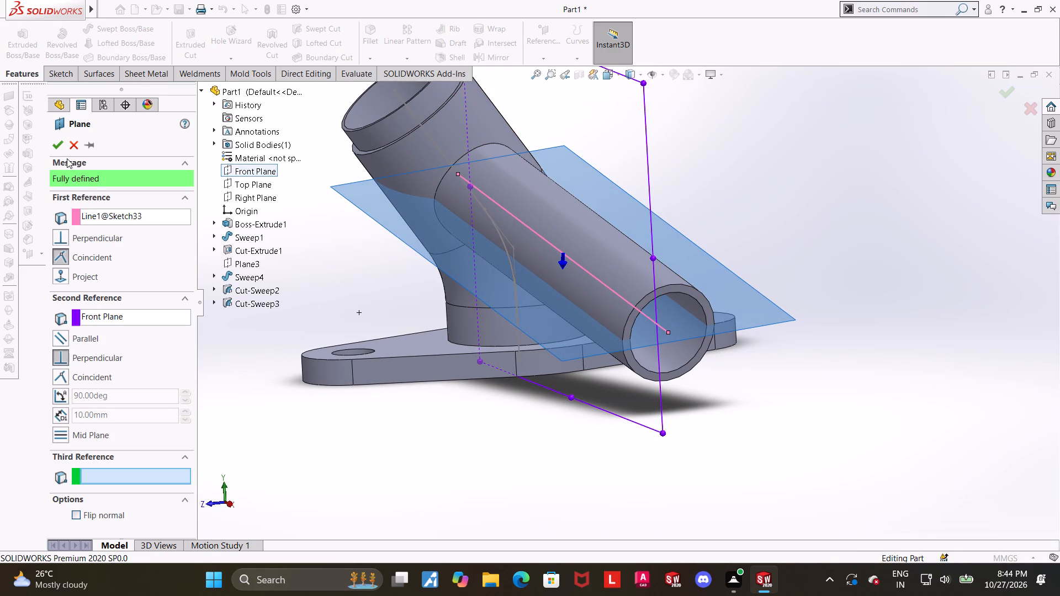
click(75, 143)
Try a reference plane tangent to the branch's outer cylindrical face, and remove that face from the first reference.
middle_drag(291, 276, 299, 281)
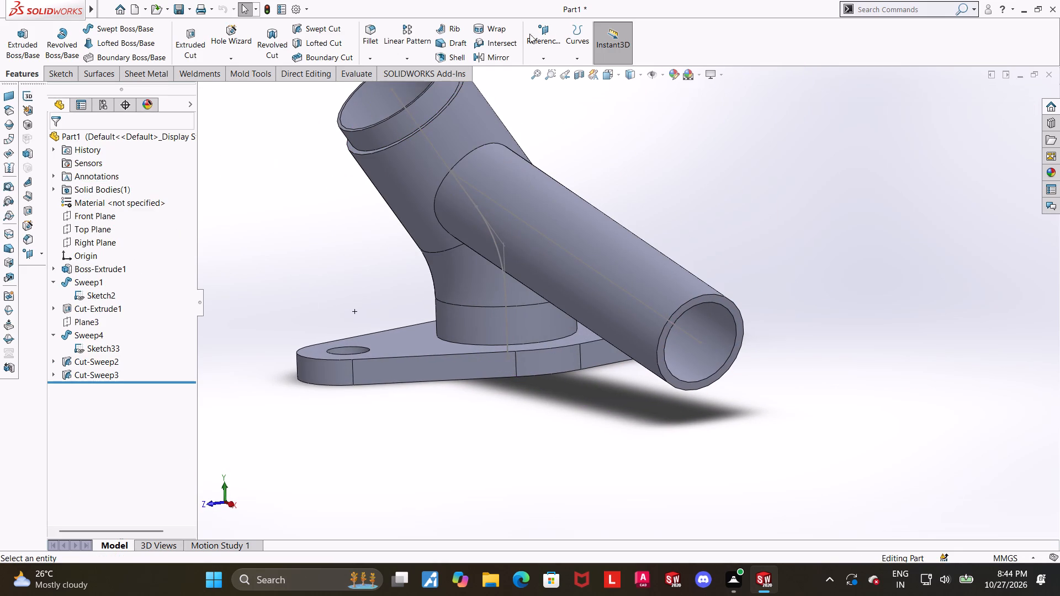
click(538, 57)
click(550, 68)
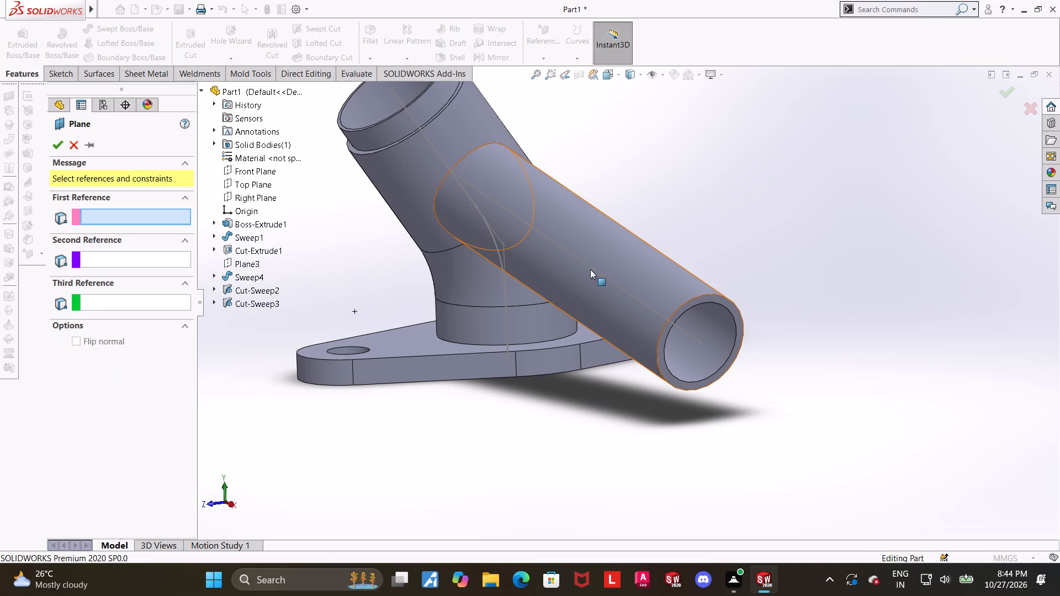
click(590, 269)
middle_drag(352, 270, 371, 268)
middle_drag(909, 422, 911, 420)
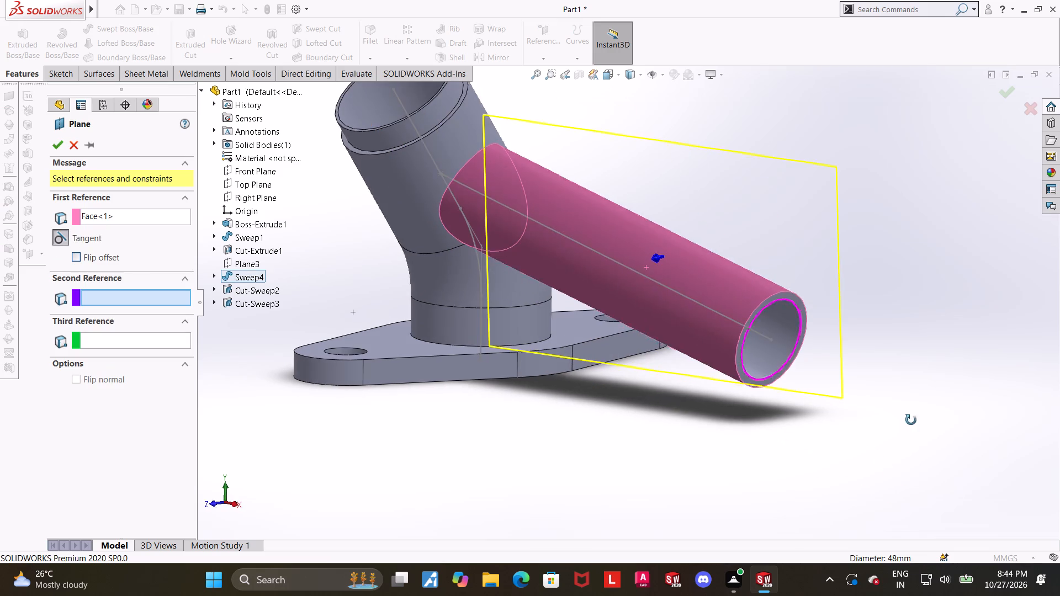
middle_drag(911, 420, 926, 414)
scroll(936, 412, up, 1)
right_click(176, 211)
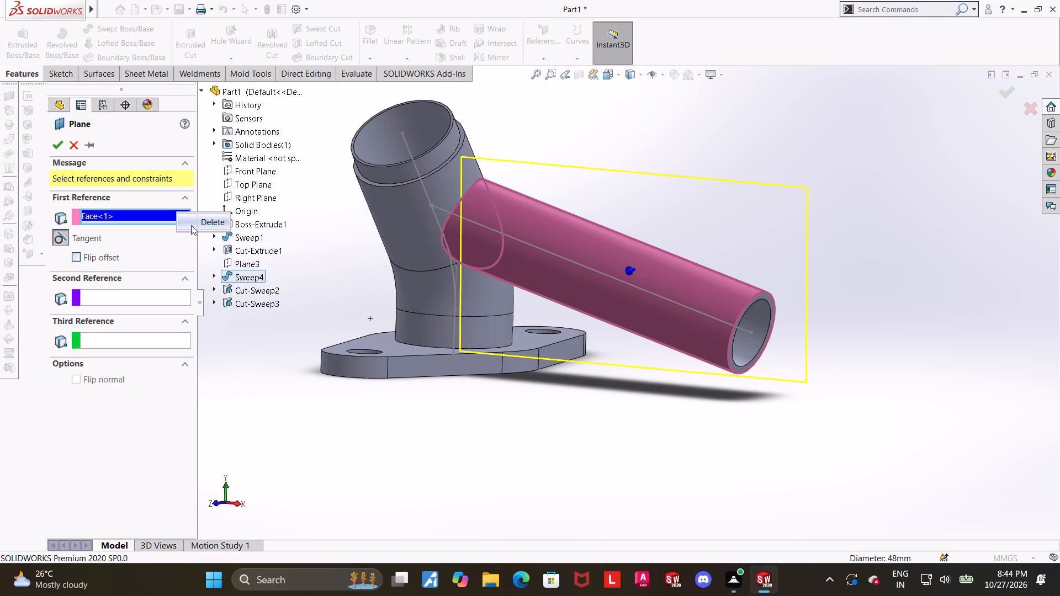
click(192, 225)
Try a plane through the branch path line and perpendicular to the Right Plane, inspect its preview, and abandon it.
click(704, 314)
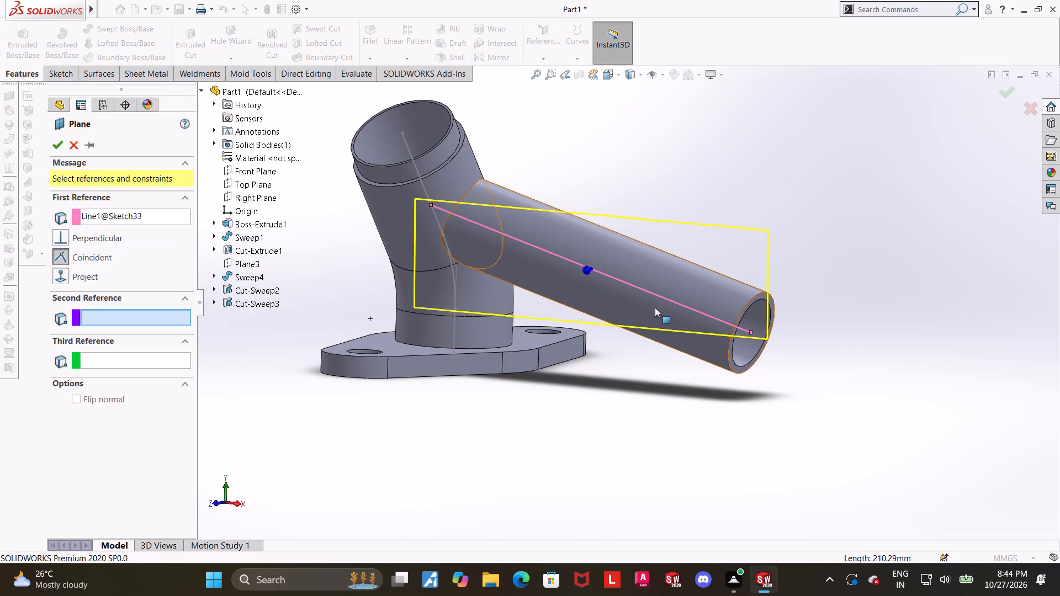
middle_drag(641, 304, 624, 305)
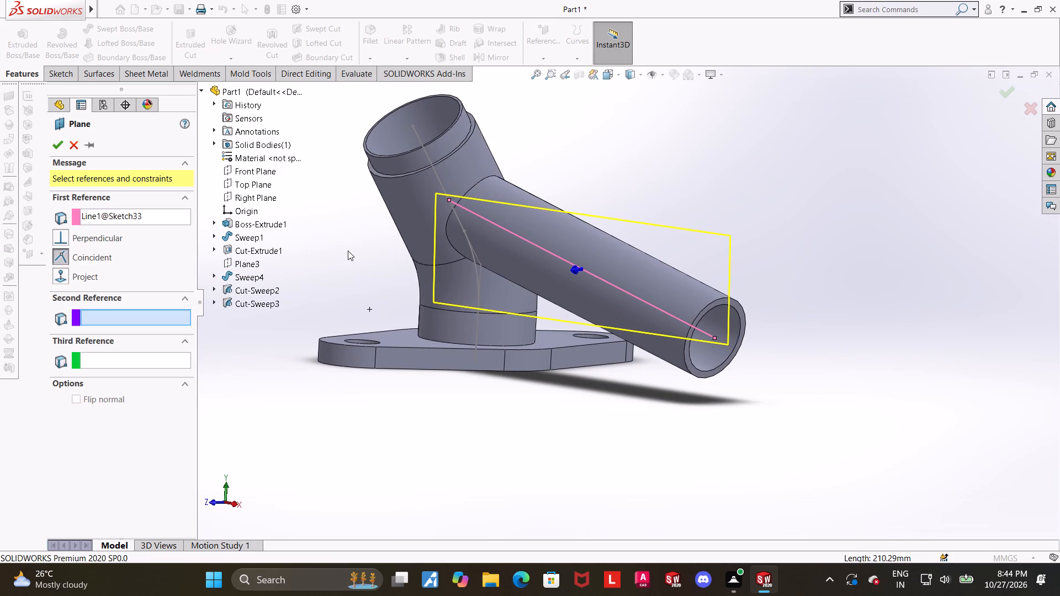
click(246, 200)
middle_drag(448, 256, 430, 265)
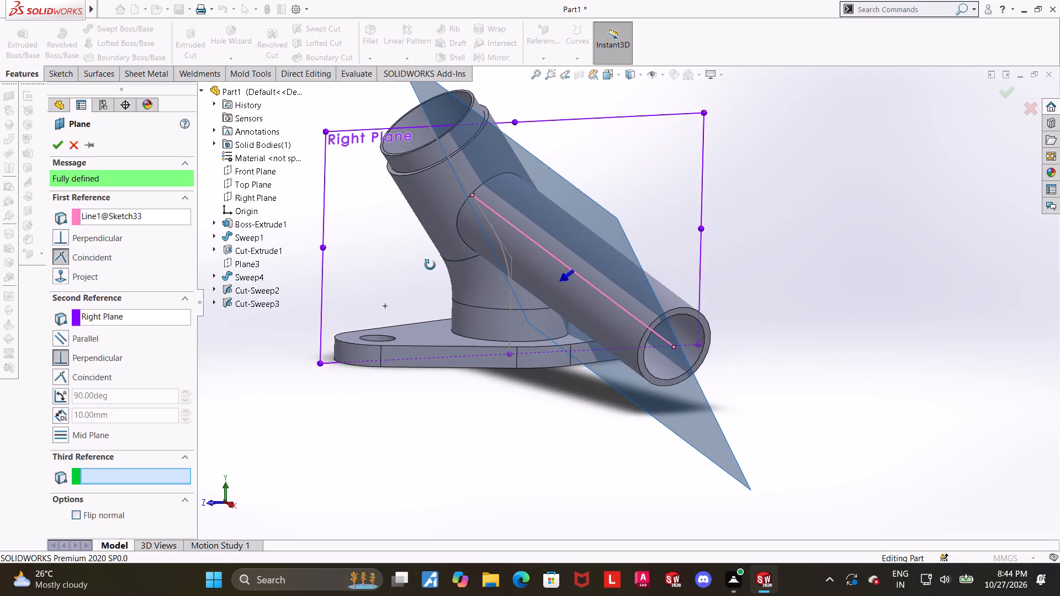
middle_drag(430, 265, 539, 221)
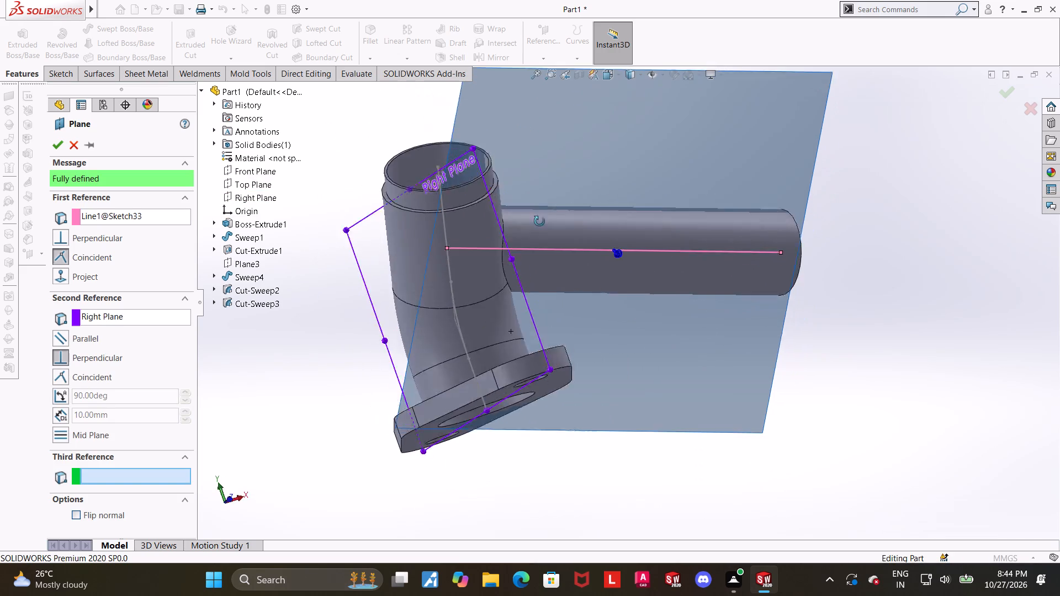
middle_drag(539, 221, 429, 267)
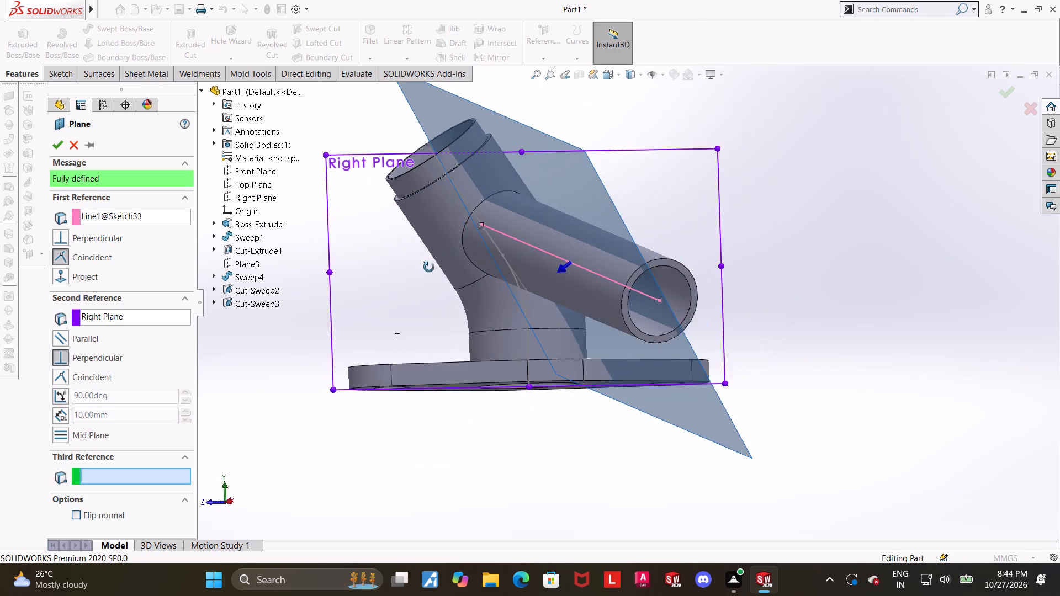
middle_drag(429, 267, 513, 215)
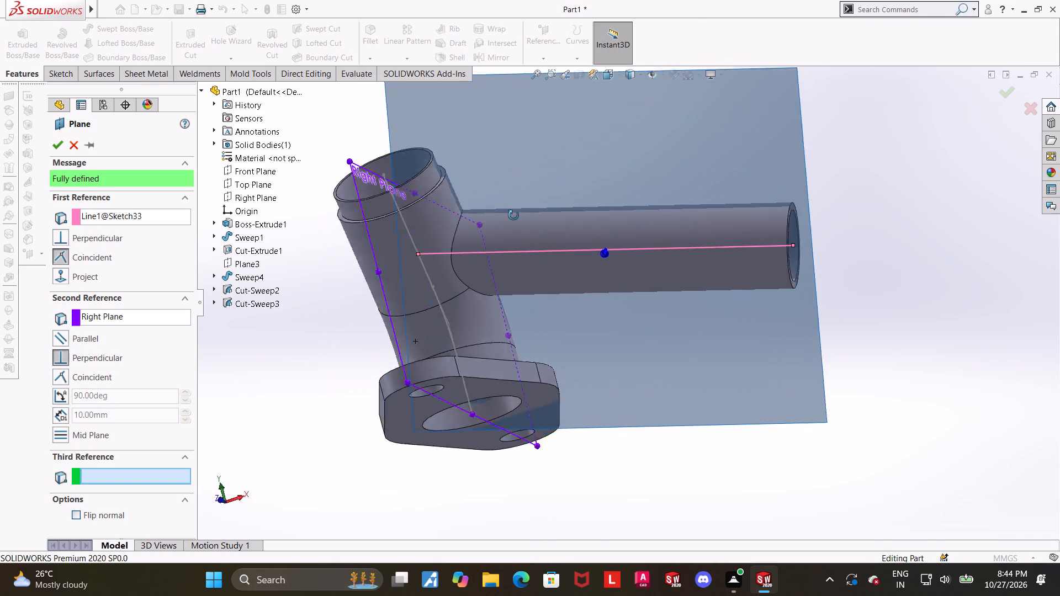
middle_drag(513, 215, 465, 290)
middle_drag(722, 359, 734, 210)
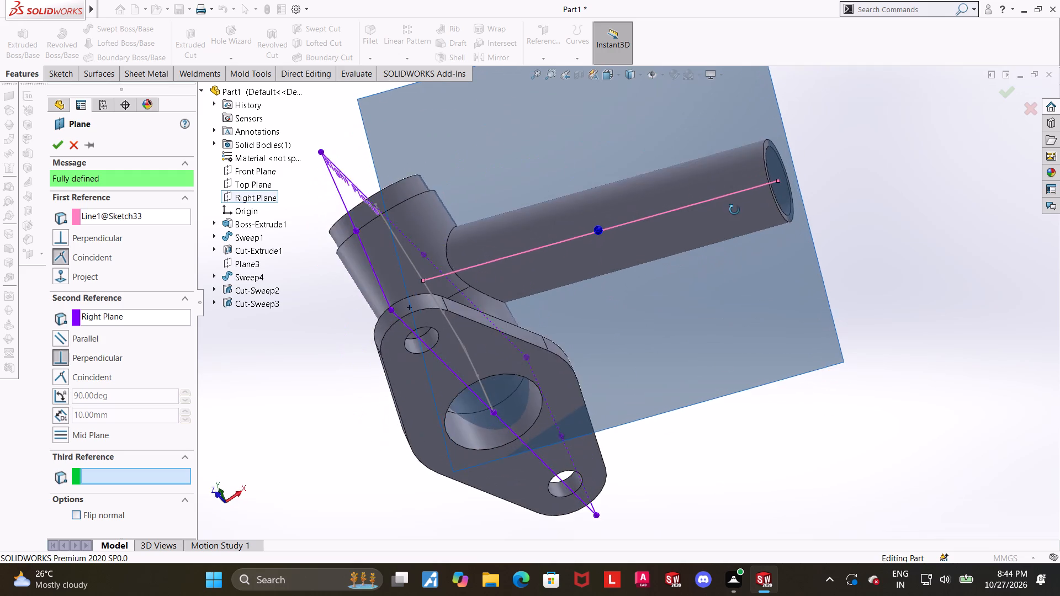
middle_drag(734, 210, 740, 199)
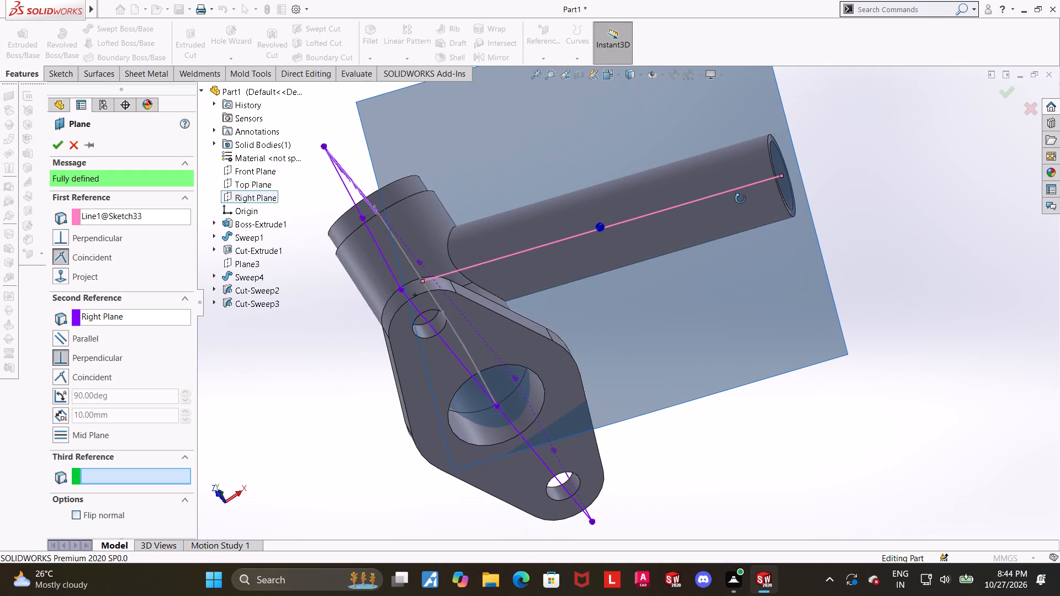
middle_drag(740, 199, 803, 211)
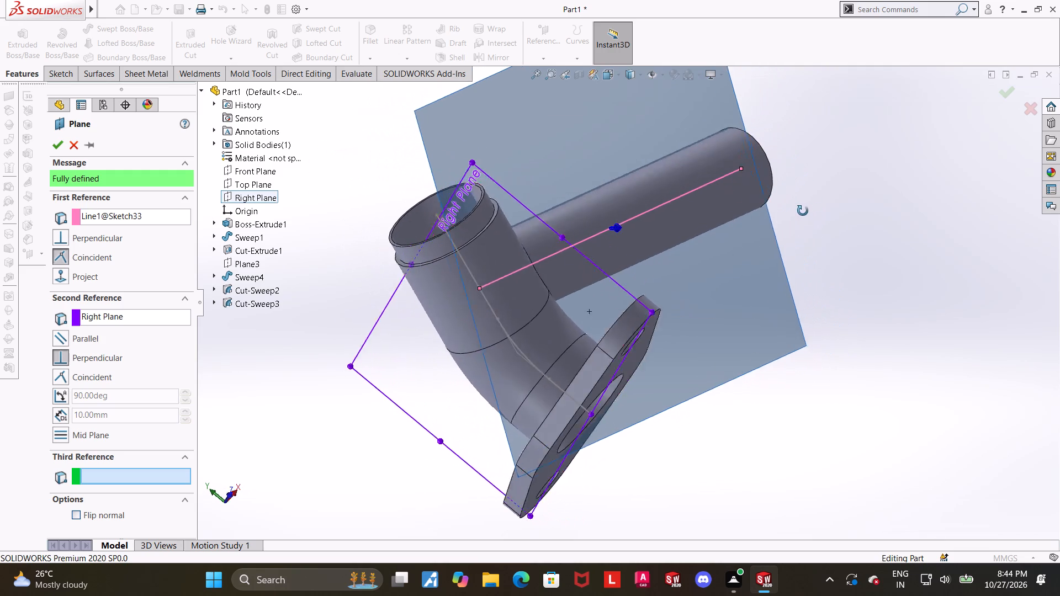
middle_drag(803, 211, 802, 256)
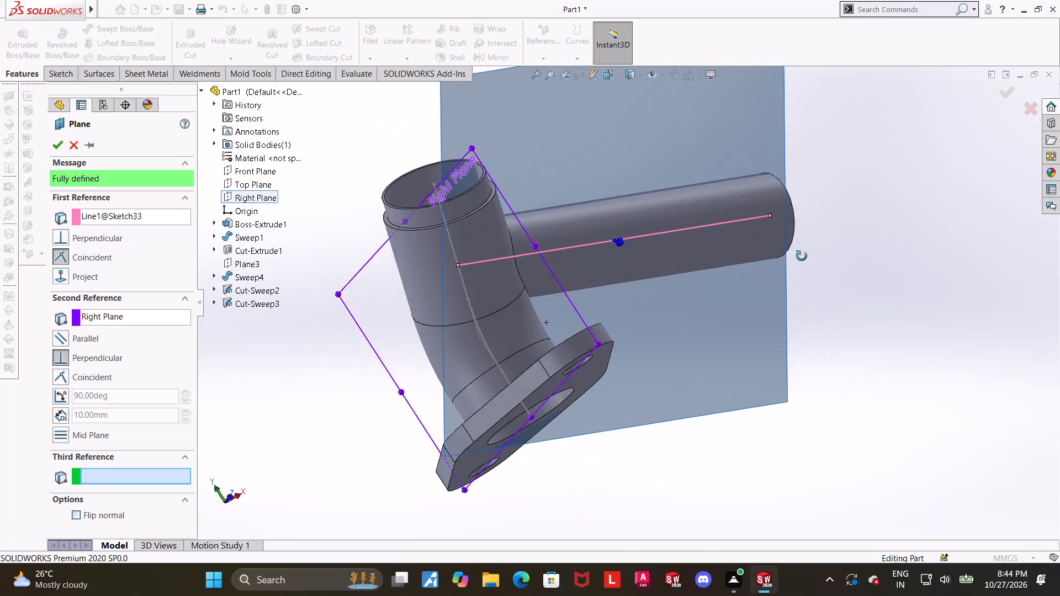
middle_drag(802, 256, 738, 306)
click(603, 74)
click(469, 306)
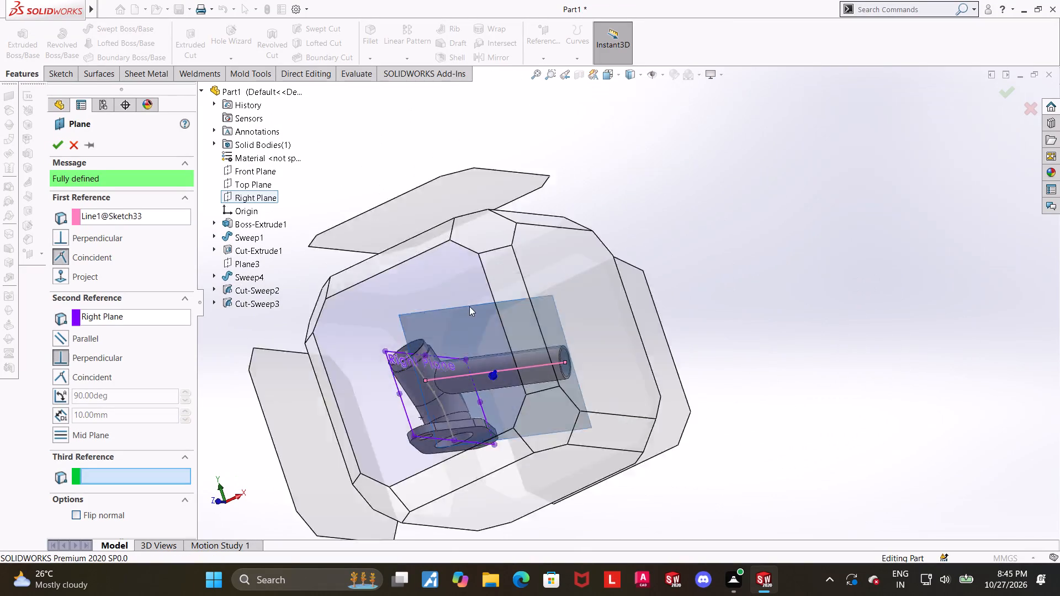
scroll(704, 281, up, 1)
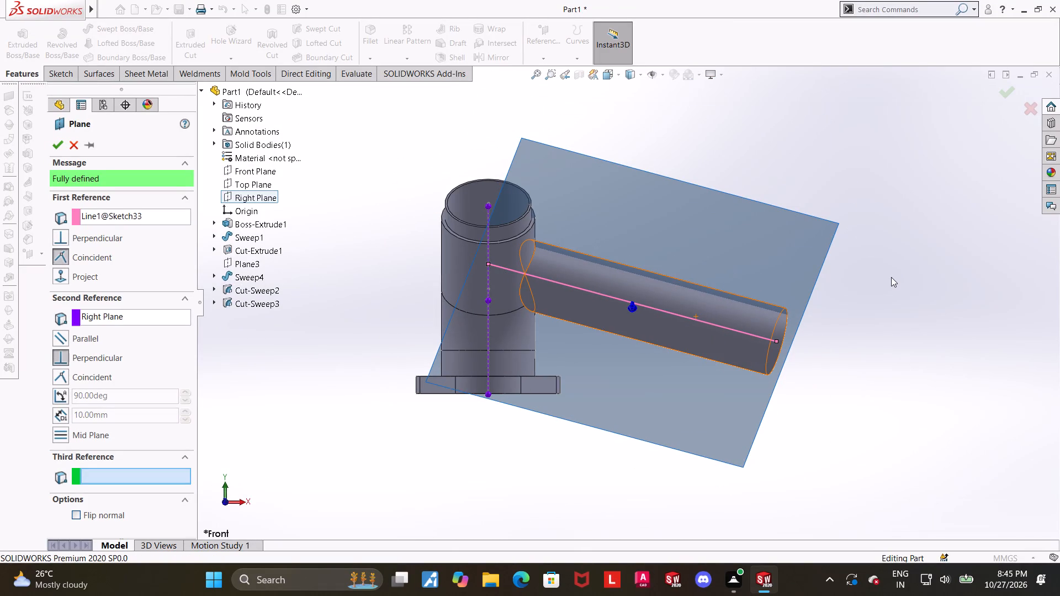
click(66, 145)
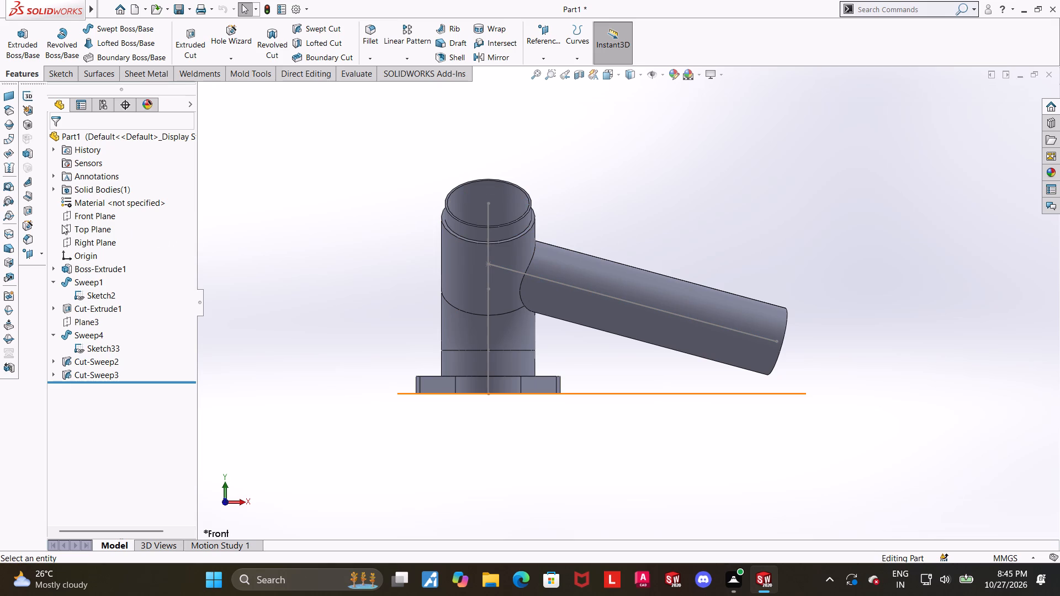
Examine how the Front Plane lies relative to the branch pipe and its path, including from the Right view.
click(86, 212)
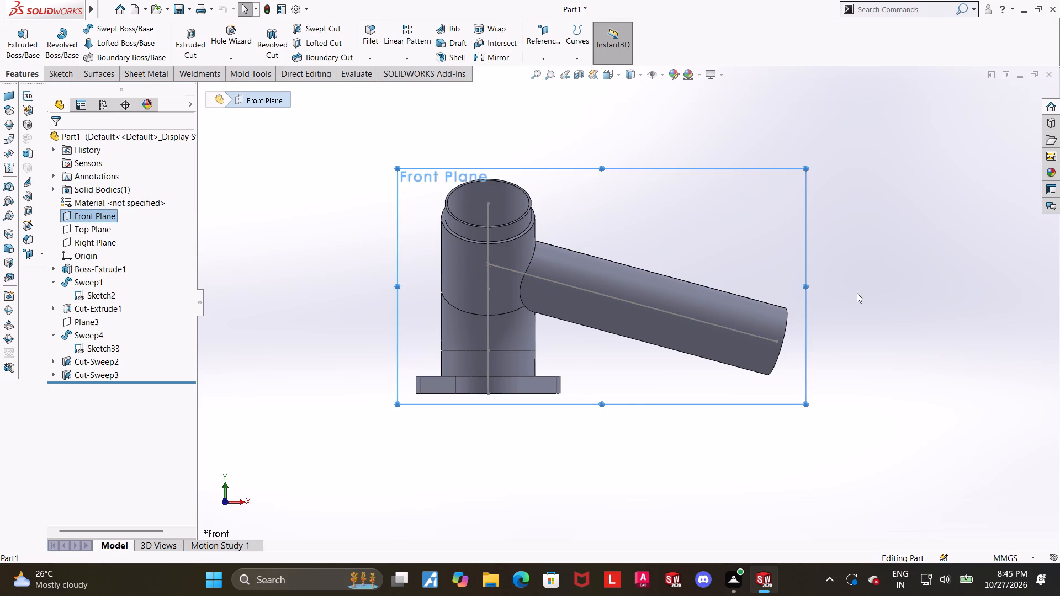
middle_drag(857, 293, 755, 310)
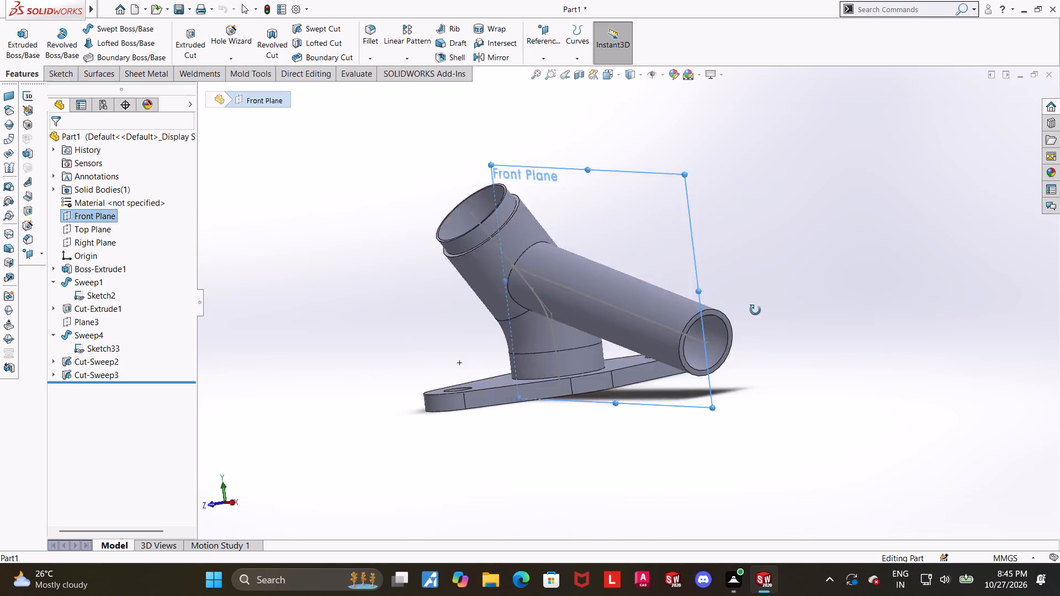
middle_drag(755, 310, 735, 320)
click(606, 79)
click(528, 322)
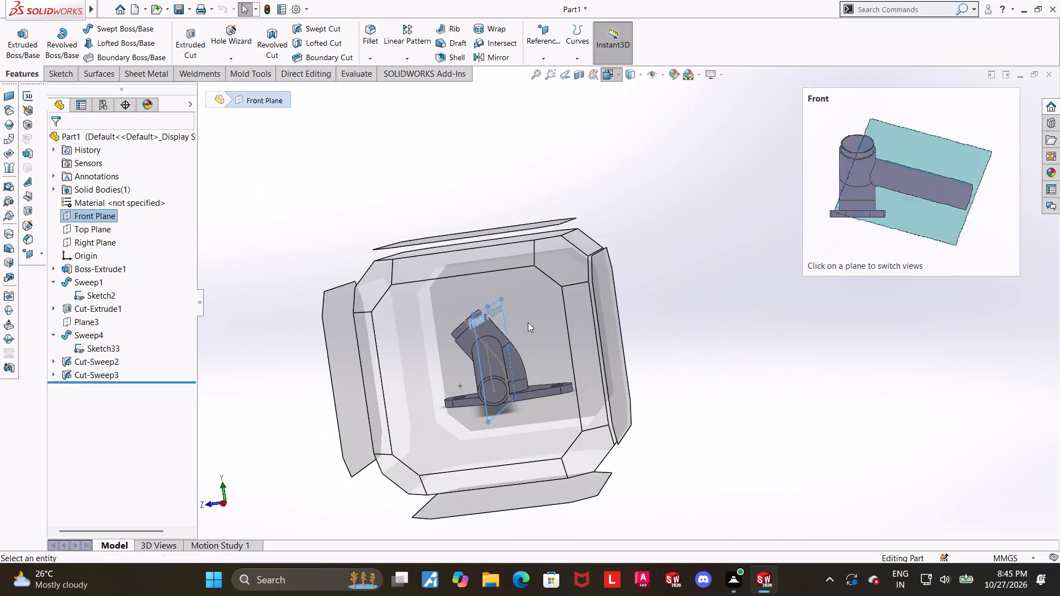
click(810, 330)
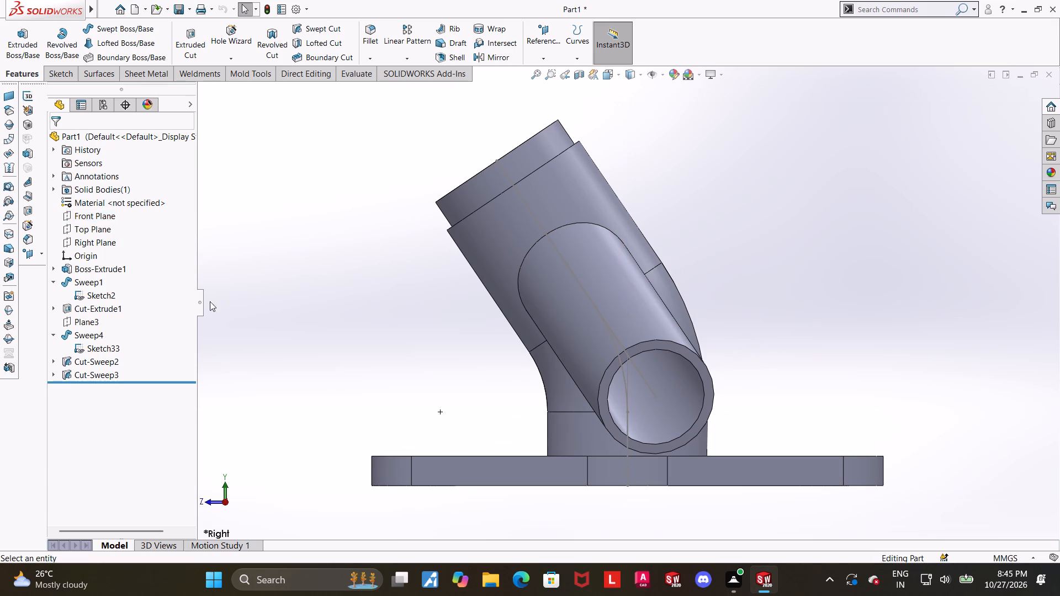
click(102, 215)
scroll(785, 310, up, 1)
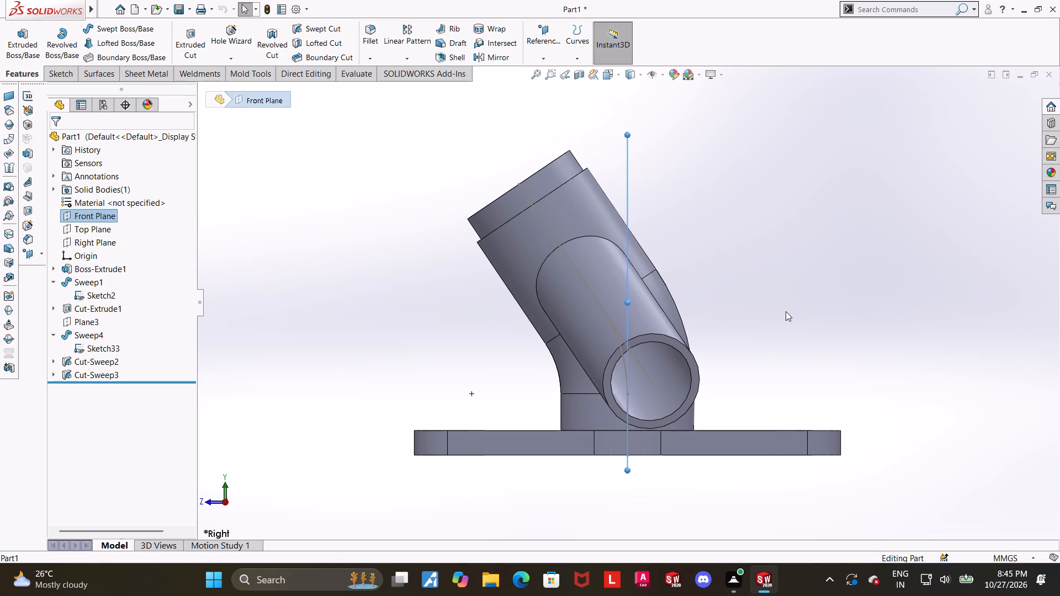
scroll(785, 311, down, 1)
middle_drag(782, 313, 868, 325)
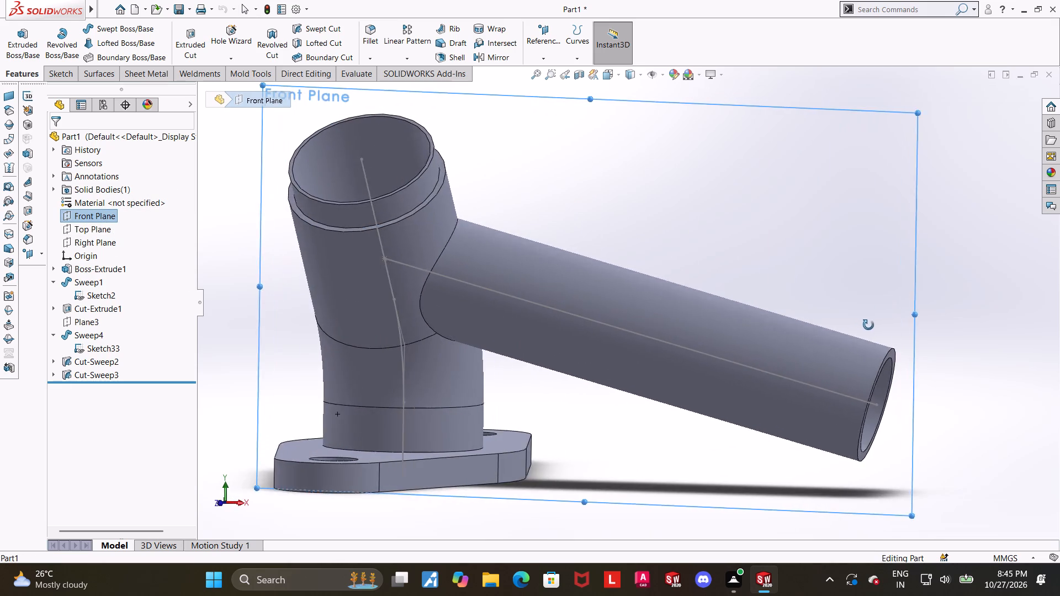
middle_drag(868, 325, 803, 312)
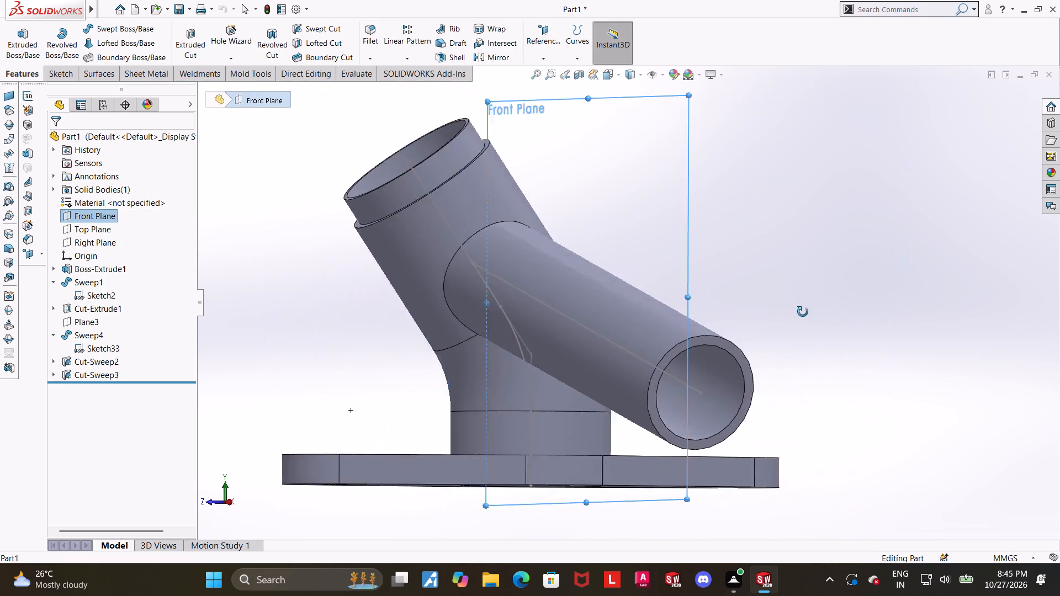
middle_drag(803, 312, 774, 312)
click(557, 56)
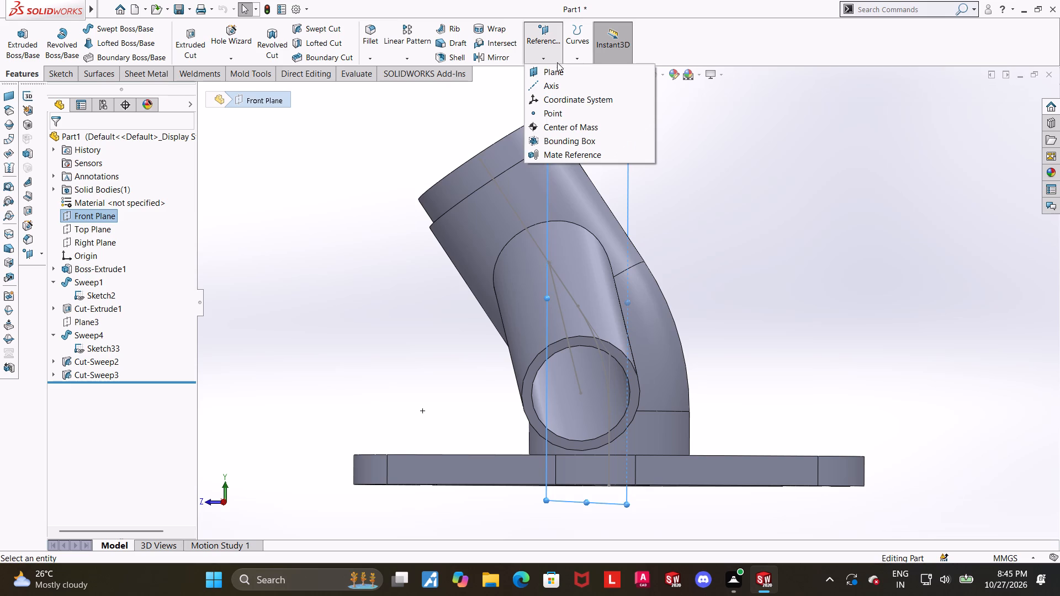
click(762, 184)
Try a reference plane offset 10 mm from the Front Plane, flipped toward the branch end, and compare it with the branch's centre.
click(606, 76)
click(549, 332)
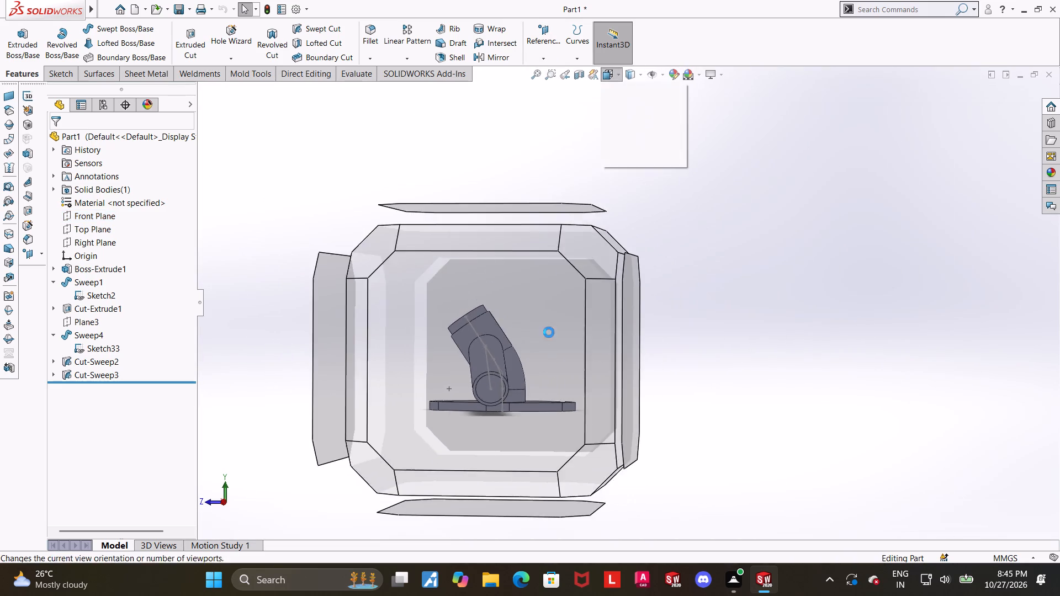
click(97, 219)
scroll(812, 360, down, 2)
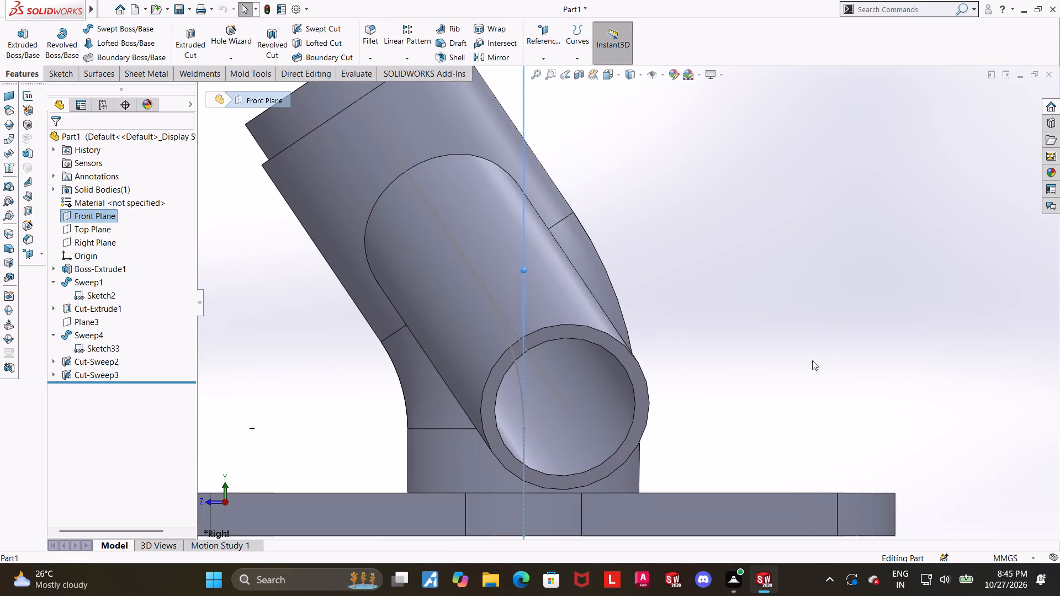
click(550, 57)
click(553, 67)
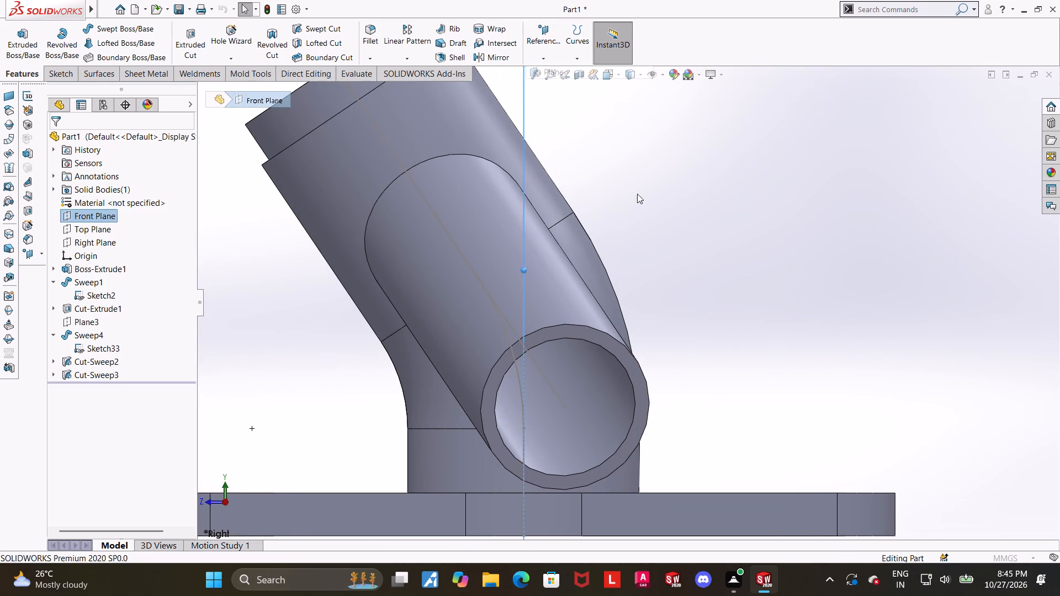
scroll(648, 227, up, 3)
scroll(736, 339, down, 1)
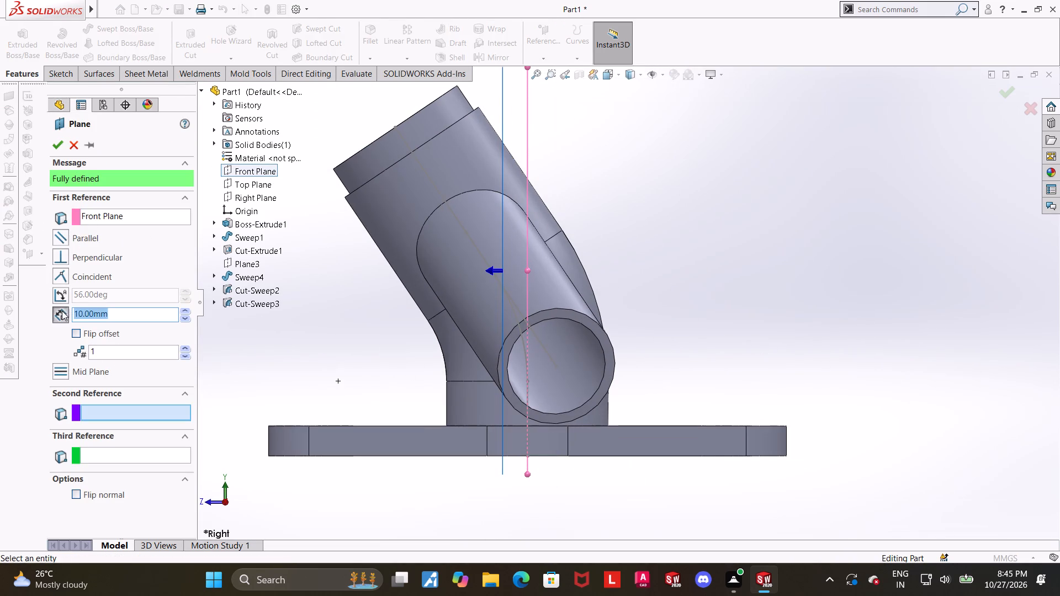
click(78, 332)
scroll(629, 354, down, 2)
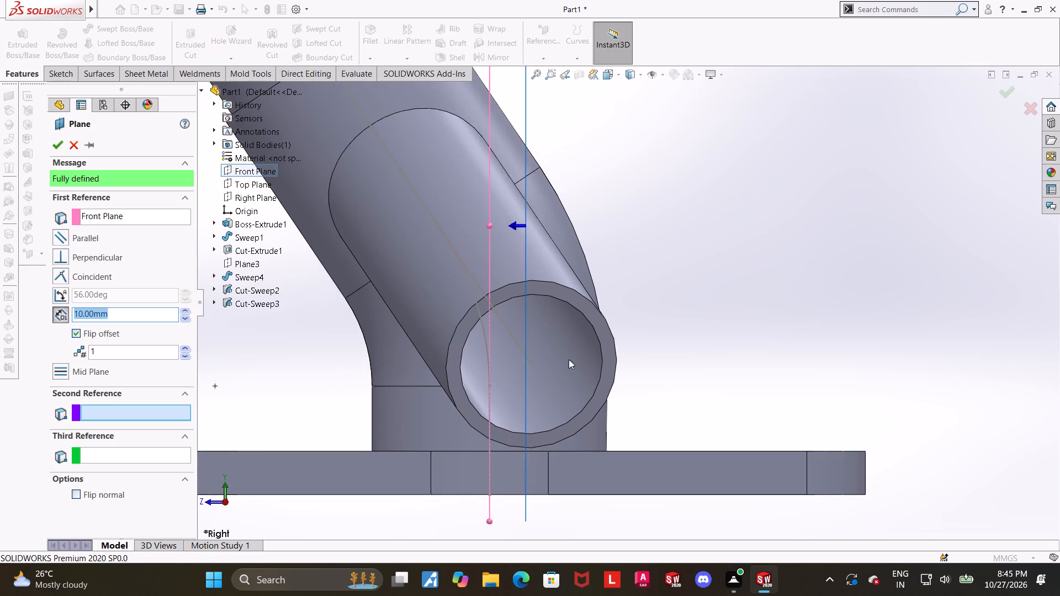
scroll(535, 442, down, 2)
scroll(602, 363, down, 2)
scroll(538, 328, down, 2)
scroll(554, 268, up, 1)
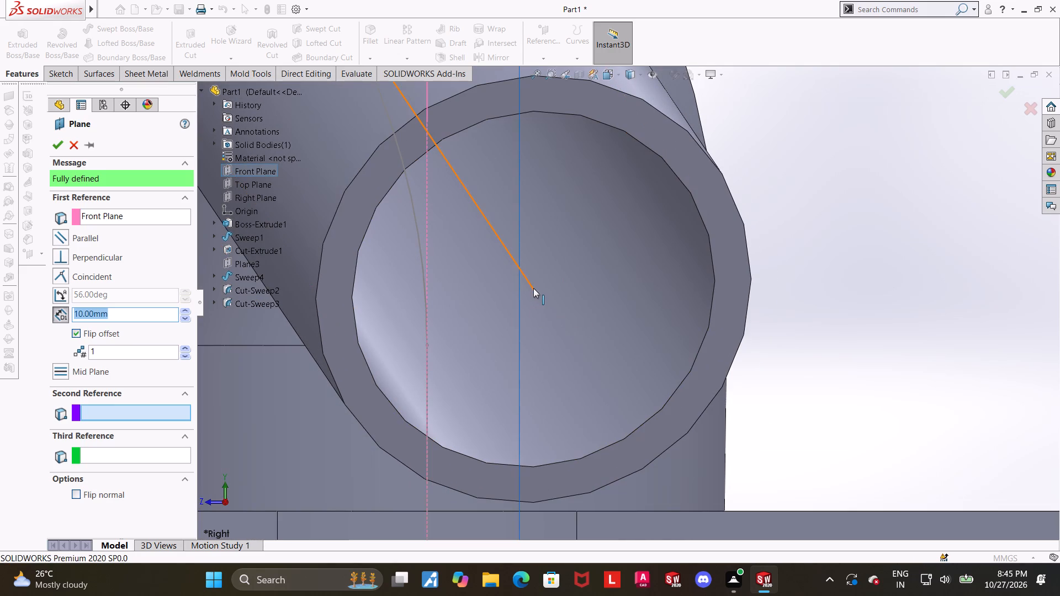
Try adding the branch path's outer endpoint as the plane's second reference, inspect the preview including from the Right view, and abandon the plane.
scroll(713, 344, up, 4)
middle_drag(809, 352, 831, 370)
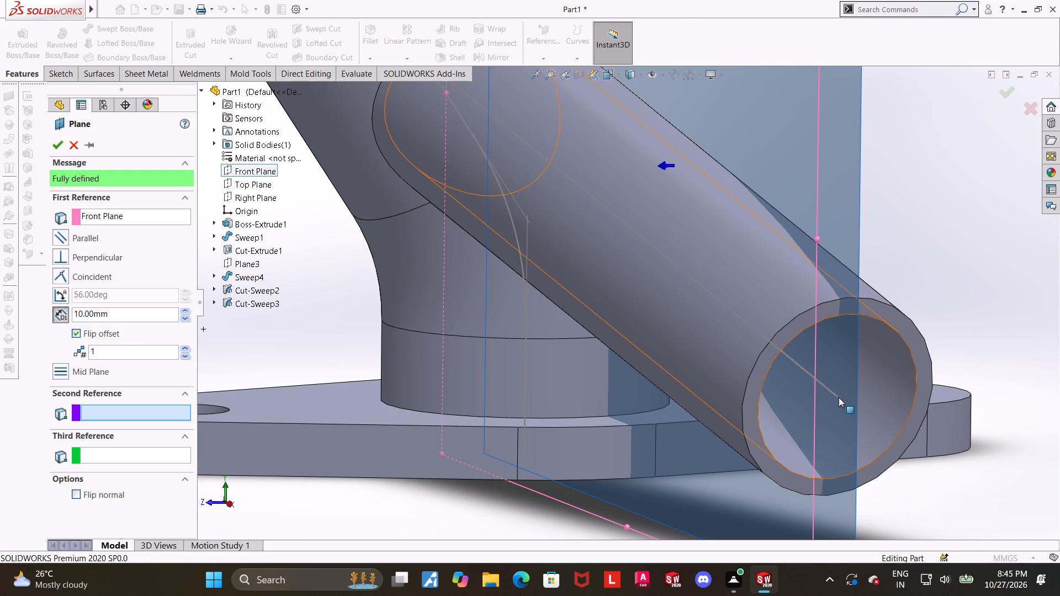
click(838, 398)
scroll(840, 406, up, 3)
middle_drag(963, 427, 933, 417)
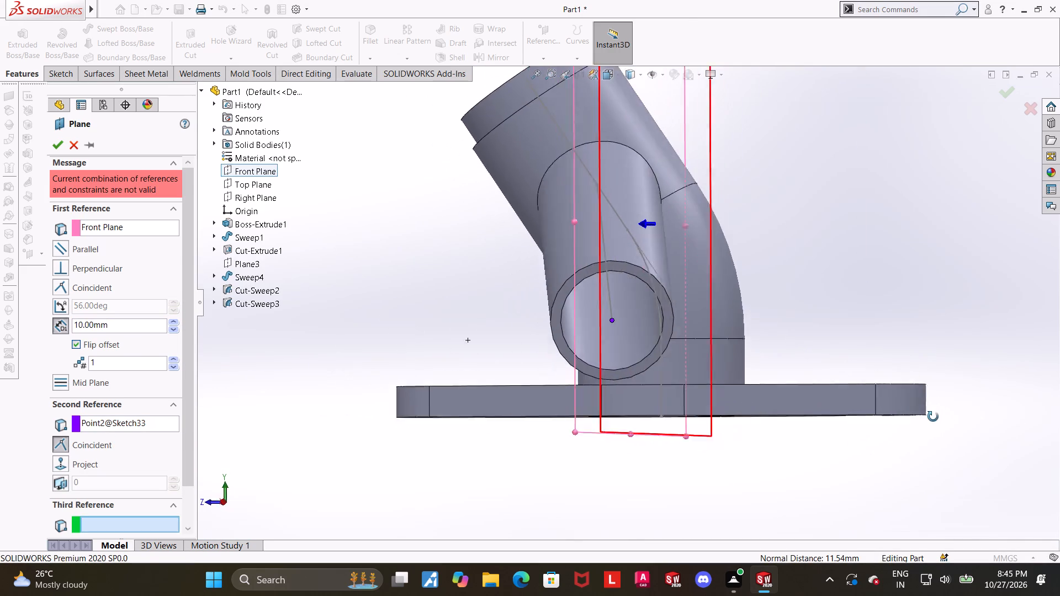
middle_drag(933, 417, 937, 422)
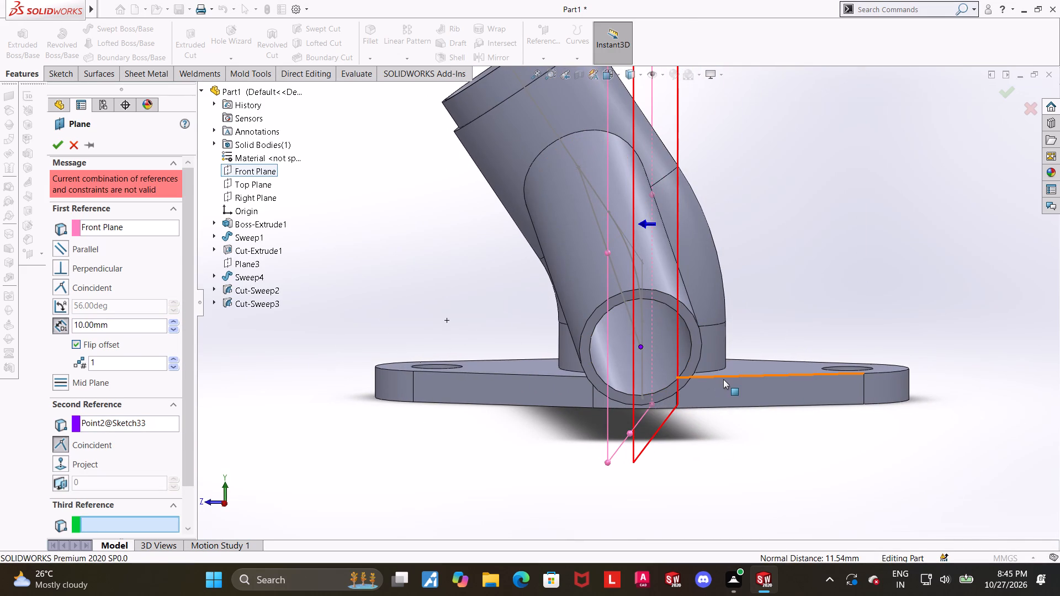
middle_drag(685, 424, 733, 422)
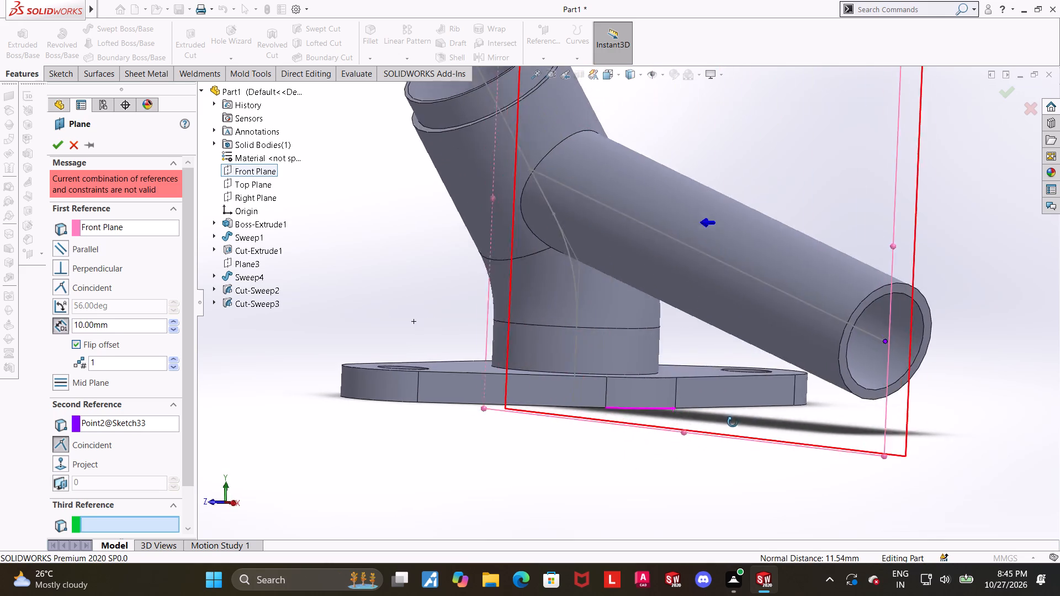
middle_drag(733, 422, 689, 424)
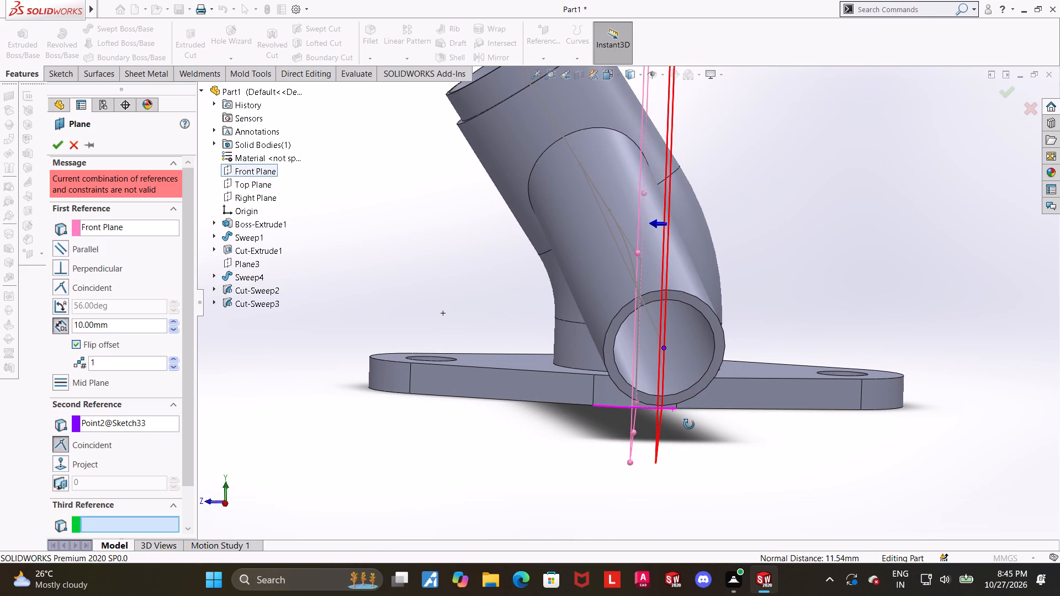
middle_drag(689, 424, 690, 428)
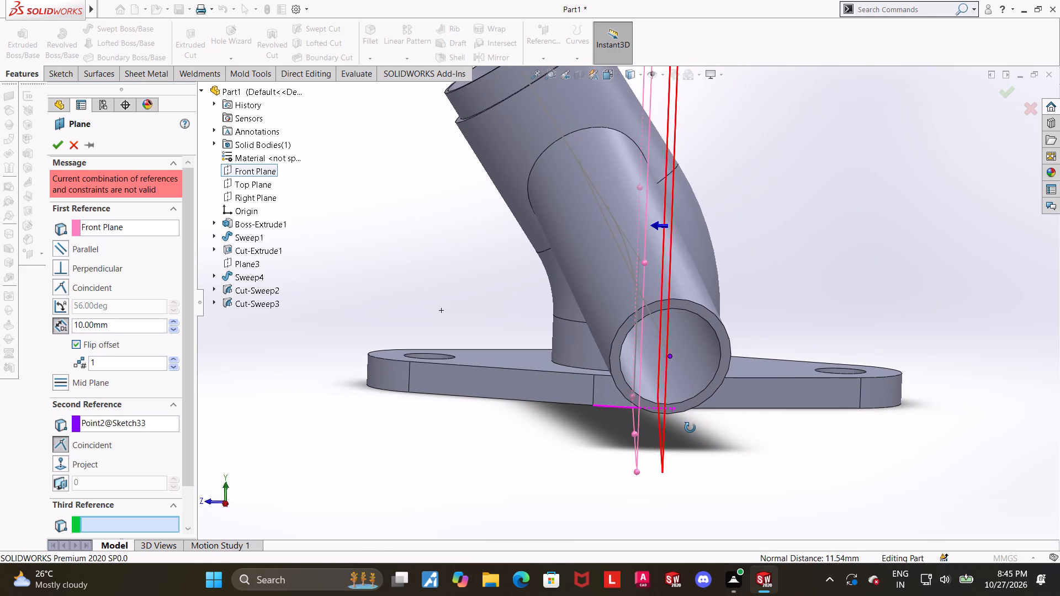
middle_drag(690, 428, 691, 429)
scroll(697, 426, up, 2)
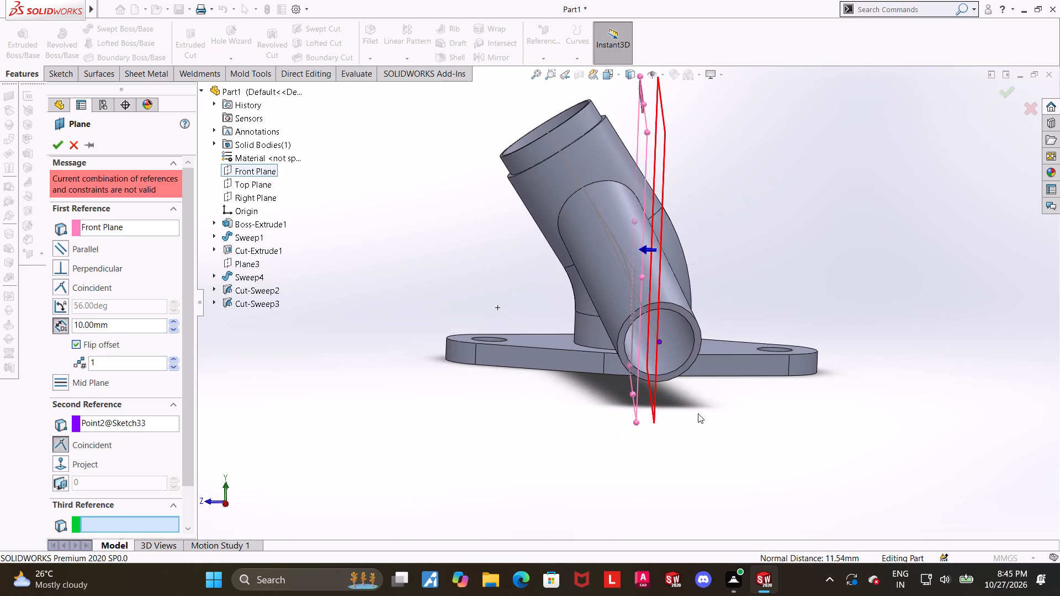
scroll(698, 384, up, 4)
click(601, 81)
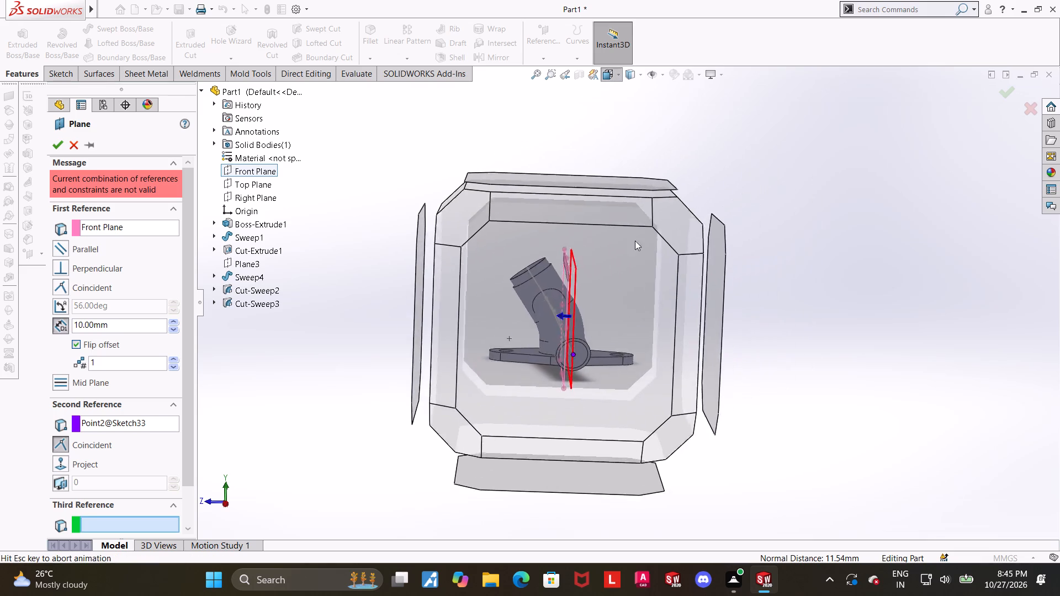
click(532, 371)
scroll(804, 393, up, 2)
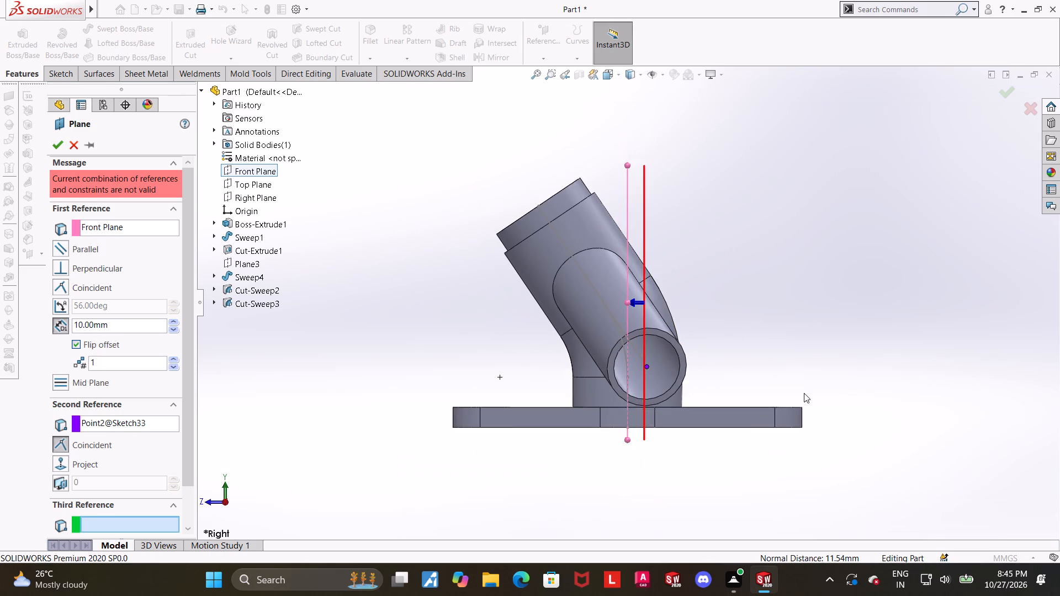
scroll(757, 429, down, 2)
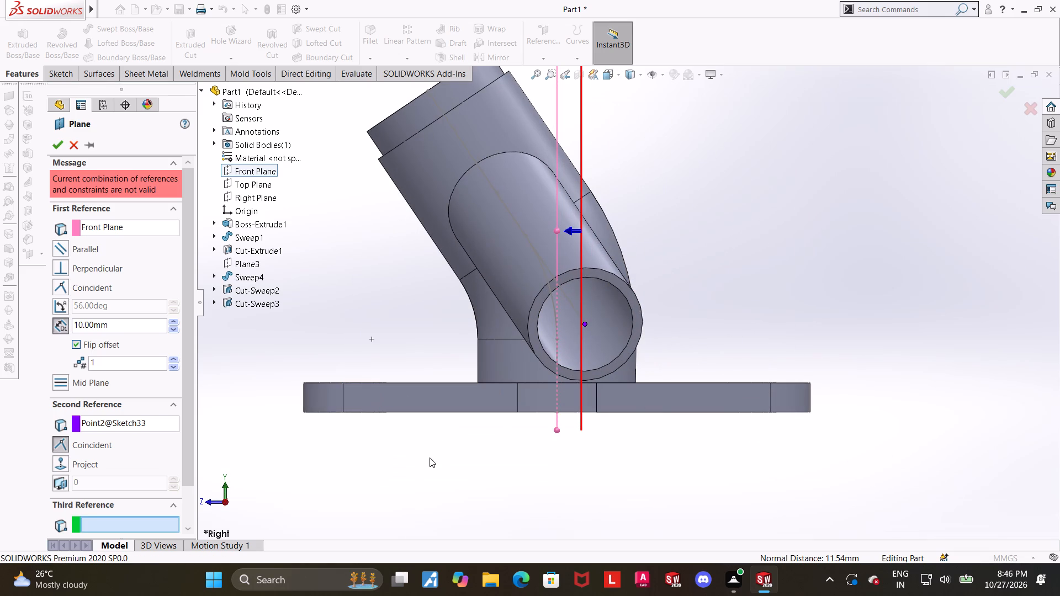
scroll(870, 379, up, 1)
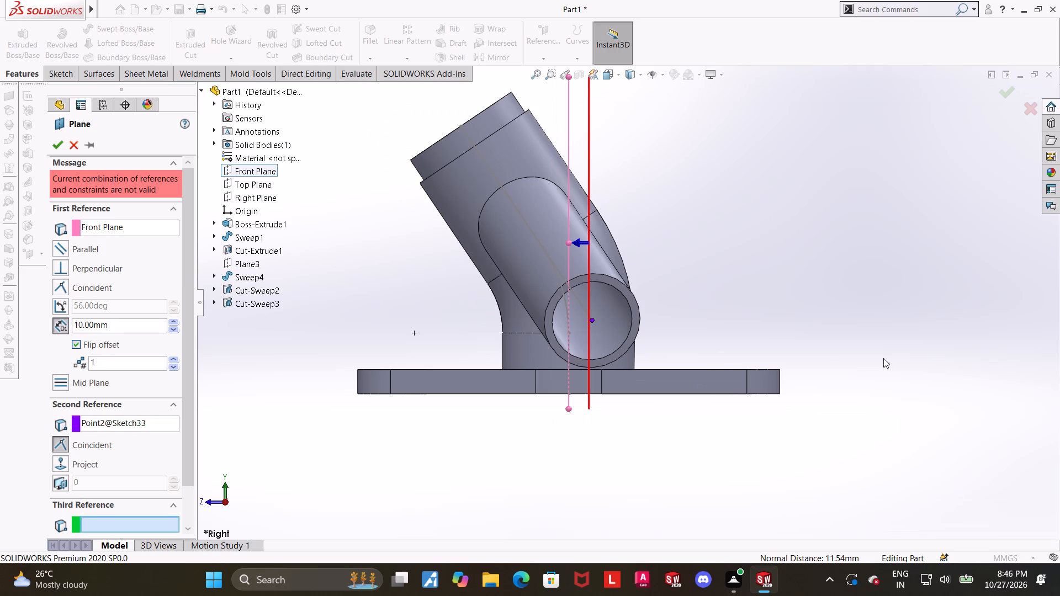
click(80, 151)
Examine the branch pipe's direction and its path's outer endpoint from several angles, including the Front view.
click(686, 223)
middle_drag(691, 231, 691, 283)
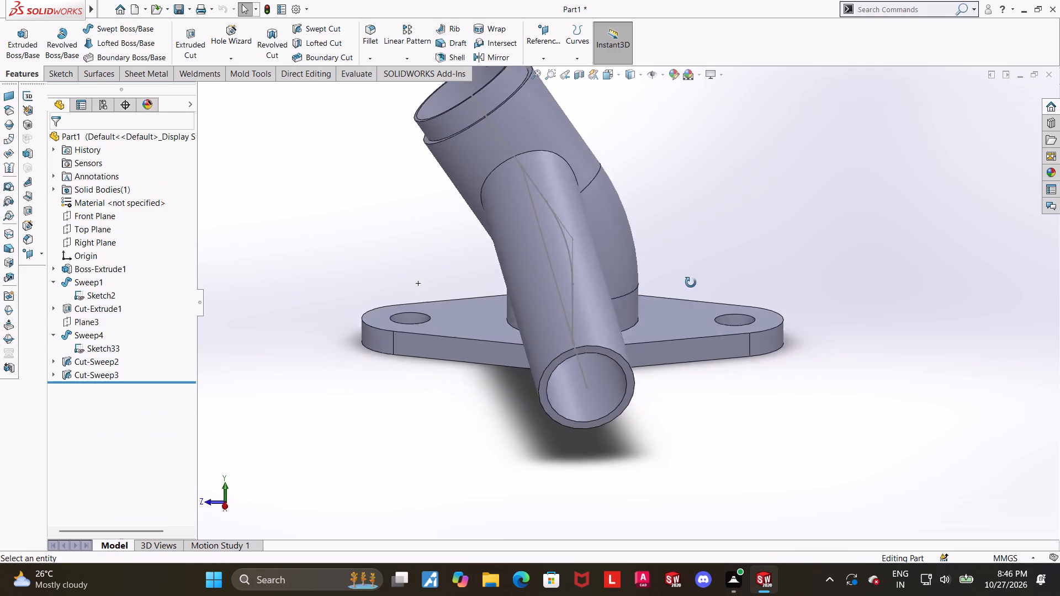
middle_drag(691, 283, 697, 356)
scroll(697, 356, up, 5)
middle_drag(698, 365, 708, 423)
scroll(708, 423, up, 1)
scroll(664, 392, down, 2)
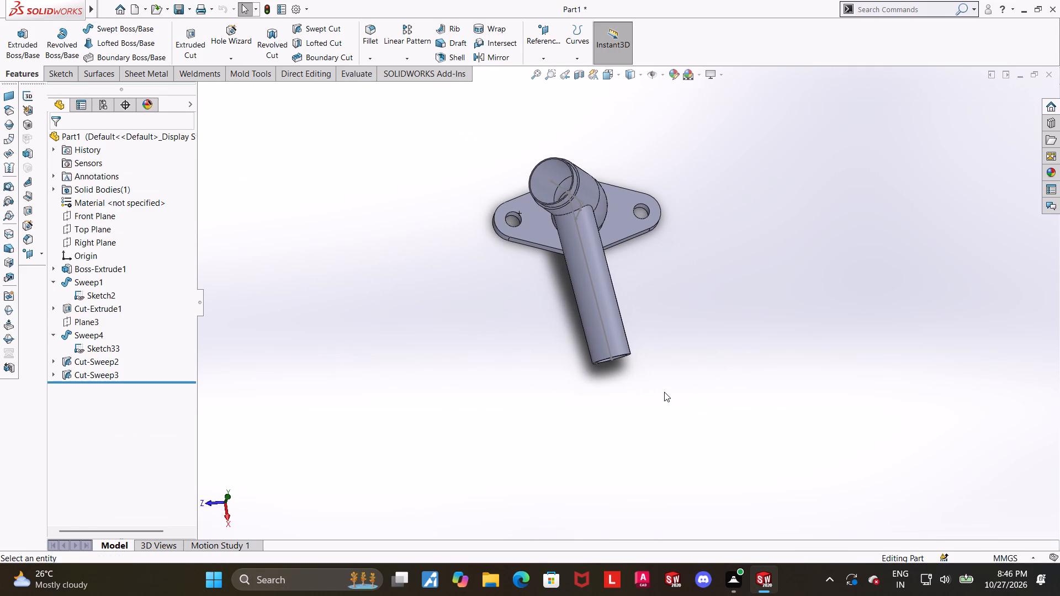
middle_drag(661, 383, 729, 233)
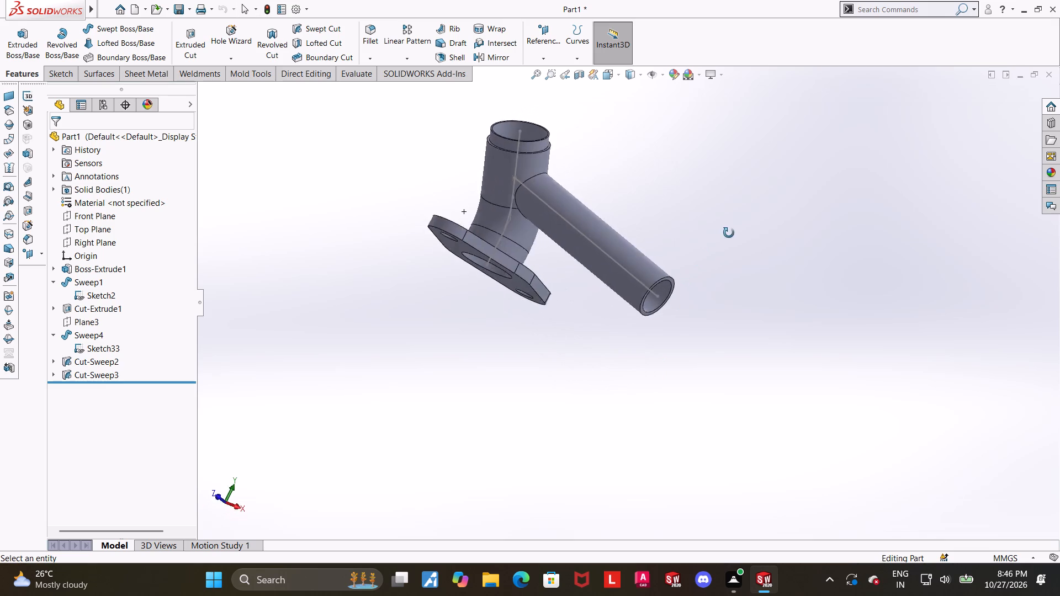
middle_drag(729, 233, 767, 323)
middle_drag(753, 201, 744, 234)
click(608, 81)
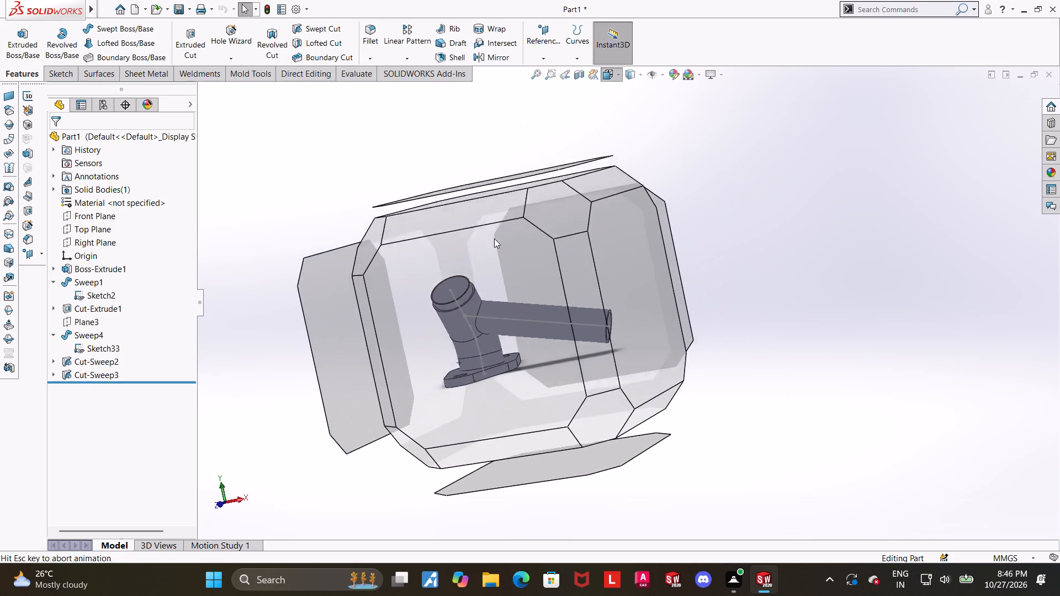
click(465, 286)
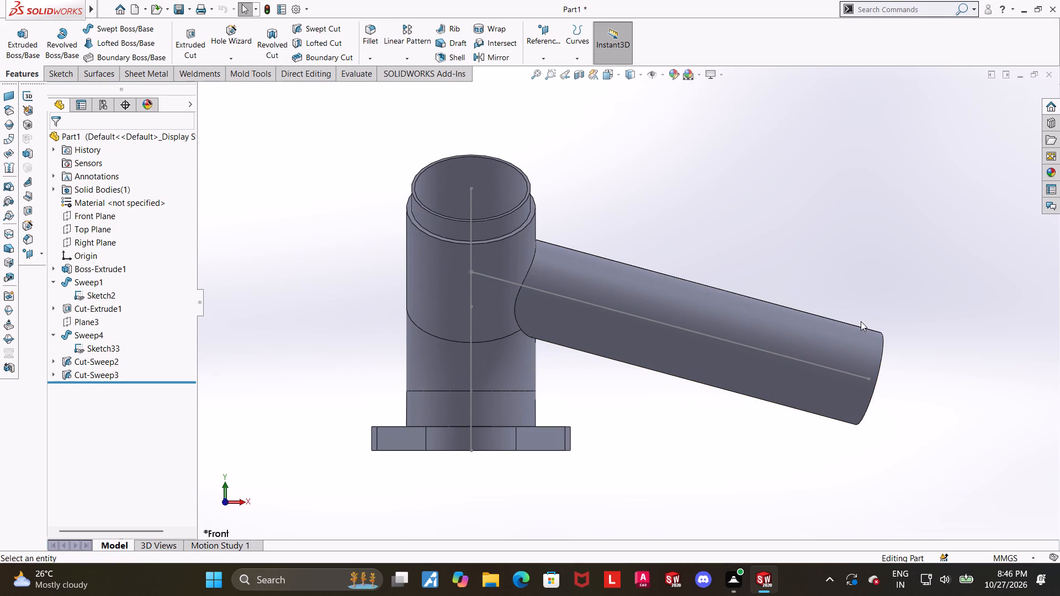
scroll(954, 327, up, 2)
scroll(921, 327, down, 1)
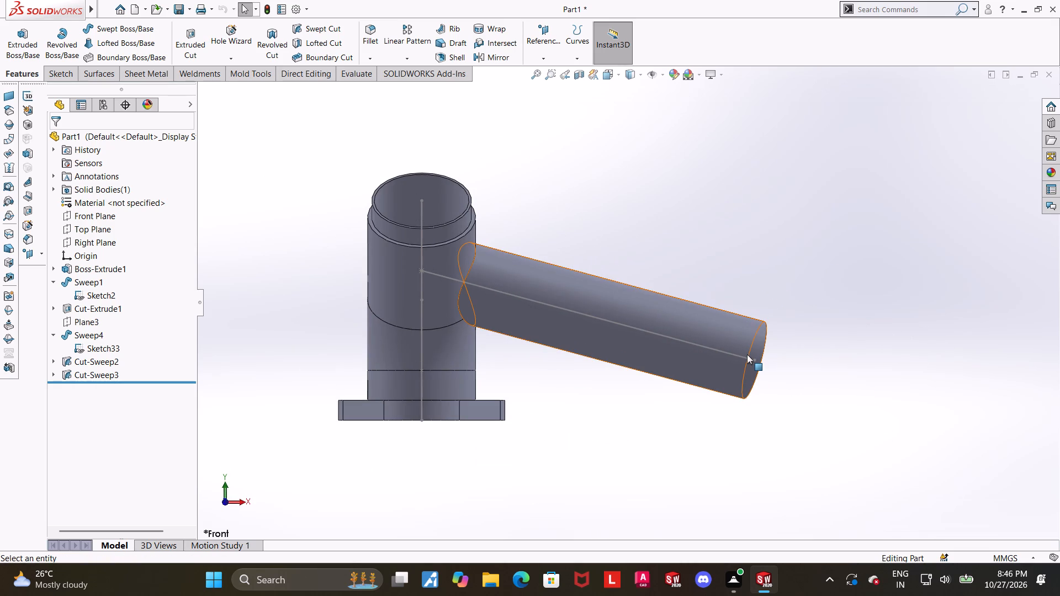
scroll(767, 355, down, 1)
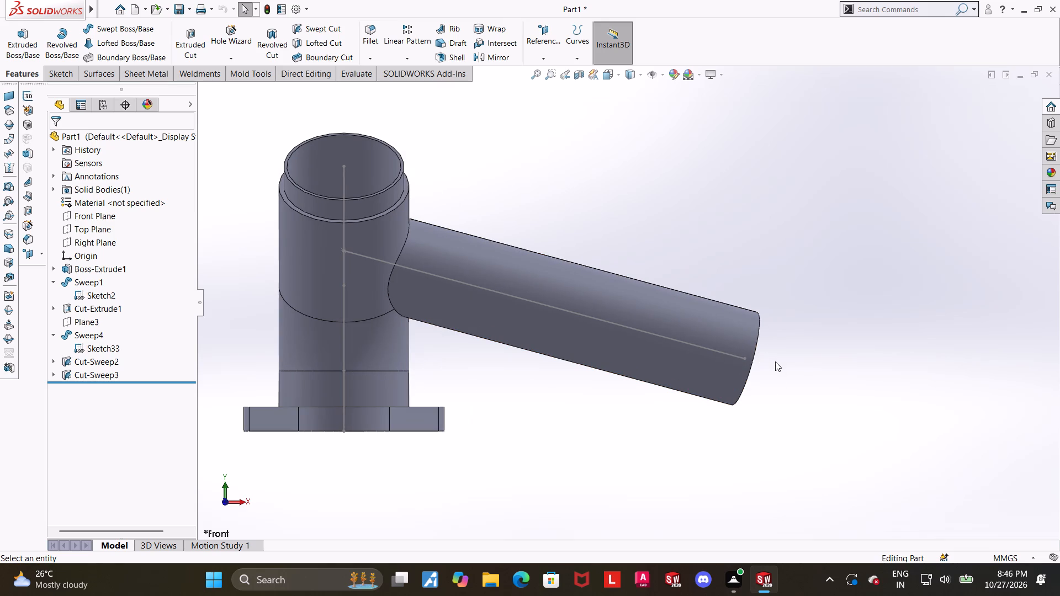
middle_click(772, 358)
middle_drag(766, 358, 757, 361)
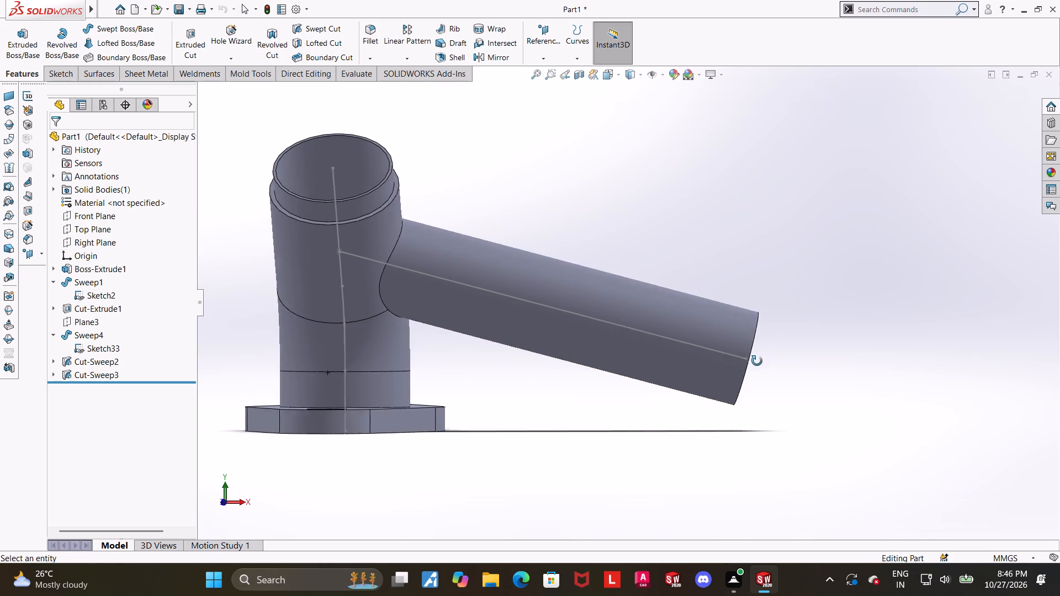
middle_drag(757, 361, 726, 369)
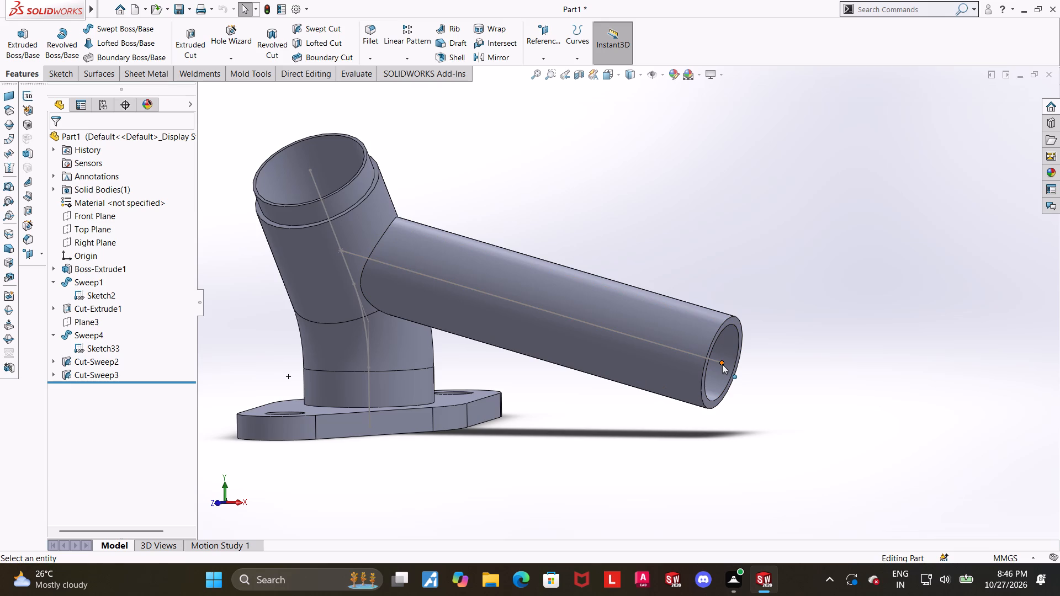
scroll(751, 327, down, 1)
middle_drag(721, 348, 707, 357)
scroll(748, 353, up, 2)
scroll(597, 315, down, 1)
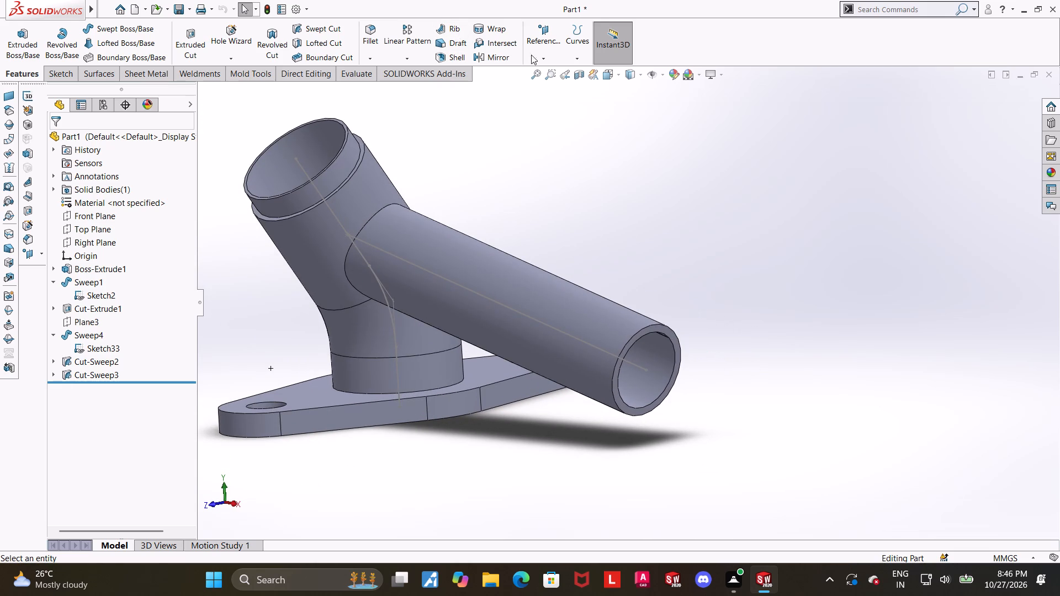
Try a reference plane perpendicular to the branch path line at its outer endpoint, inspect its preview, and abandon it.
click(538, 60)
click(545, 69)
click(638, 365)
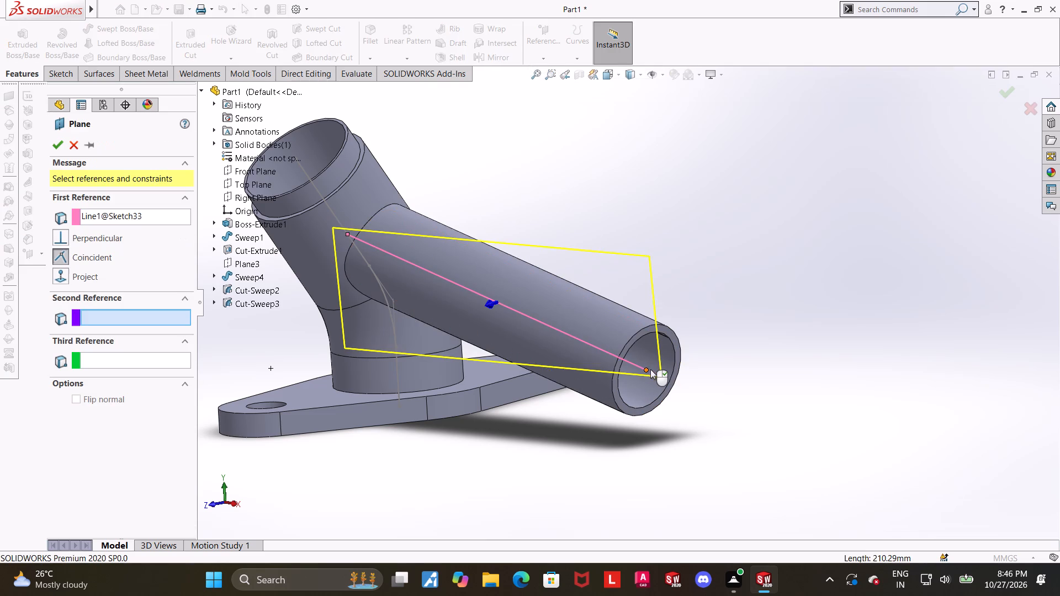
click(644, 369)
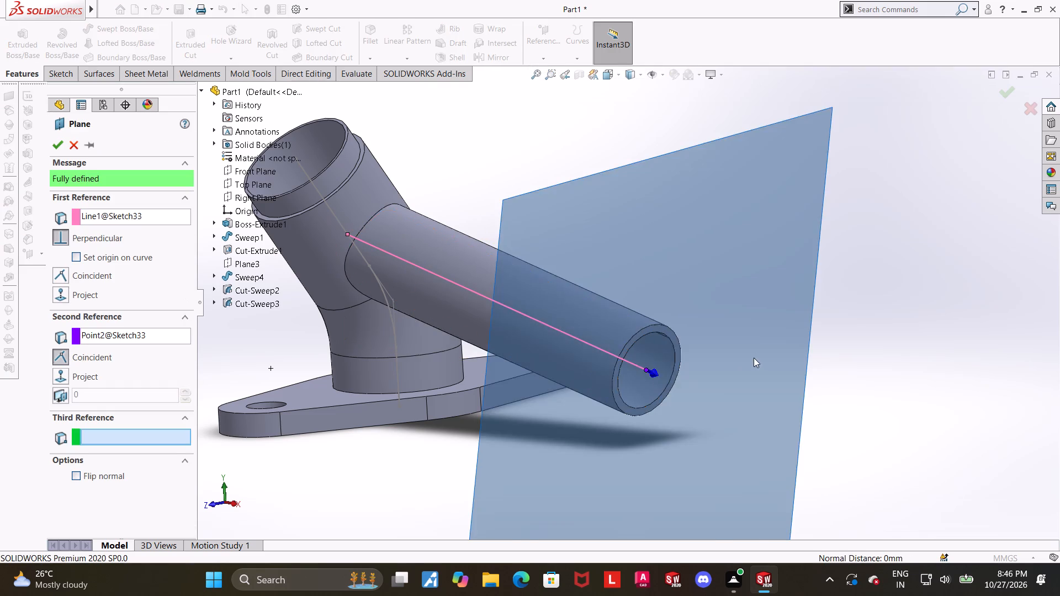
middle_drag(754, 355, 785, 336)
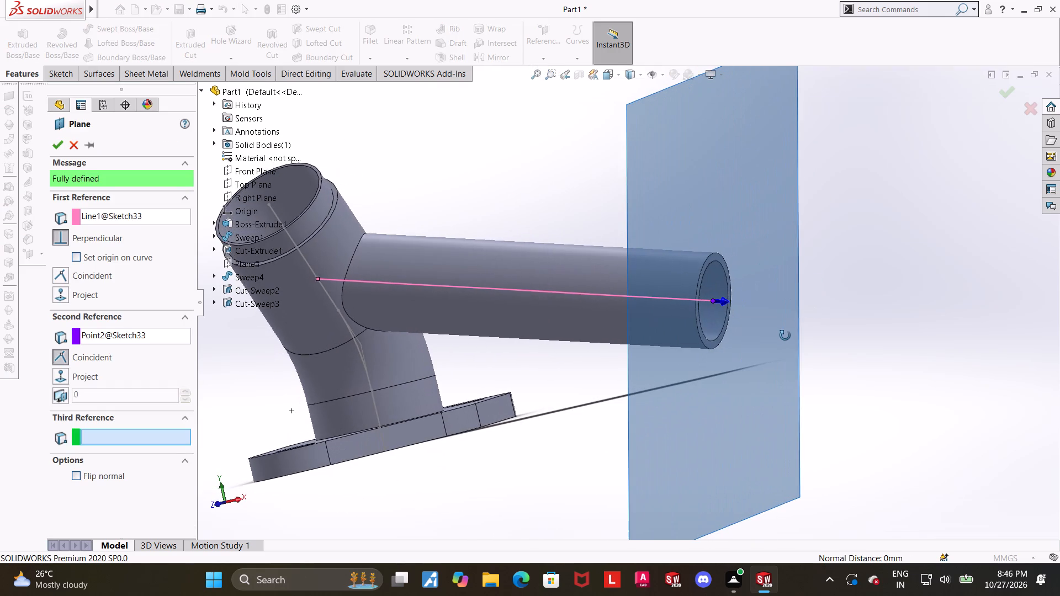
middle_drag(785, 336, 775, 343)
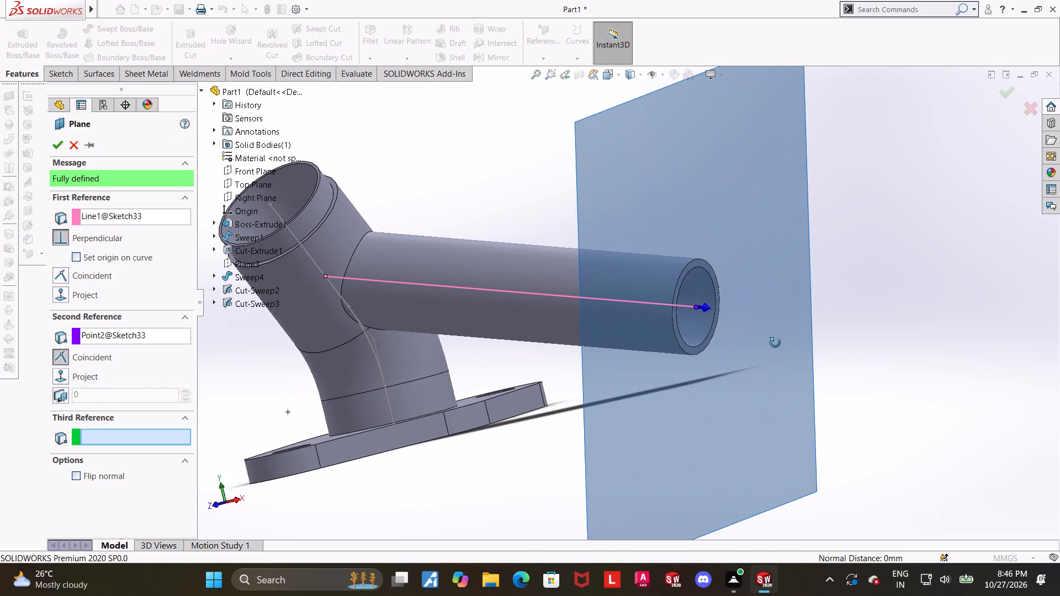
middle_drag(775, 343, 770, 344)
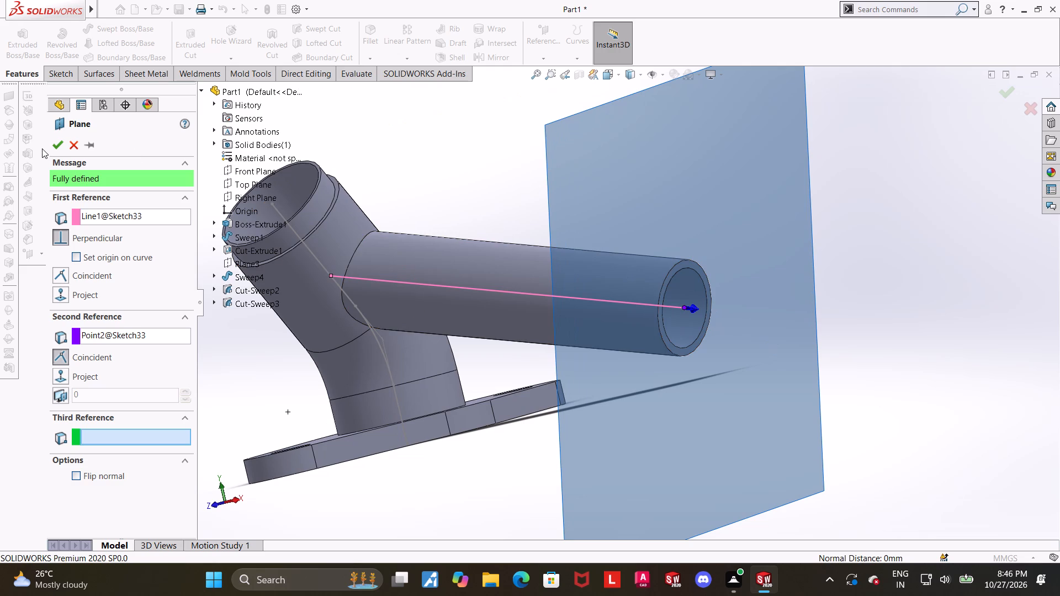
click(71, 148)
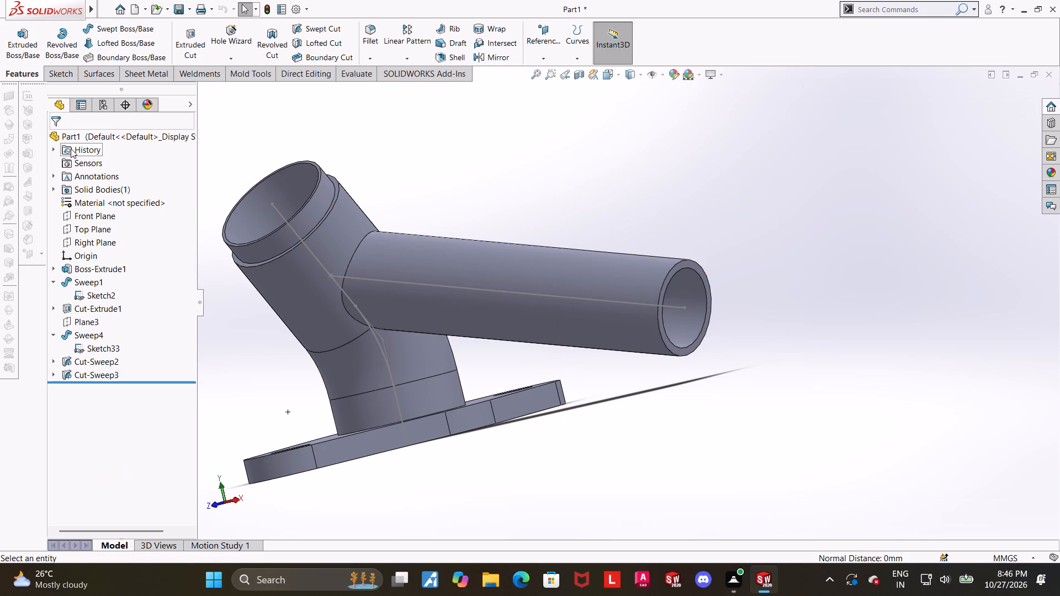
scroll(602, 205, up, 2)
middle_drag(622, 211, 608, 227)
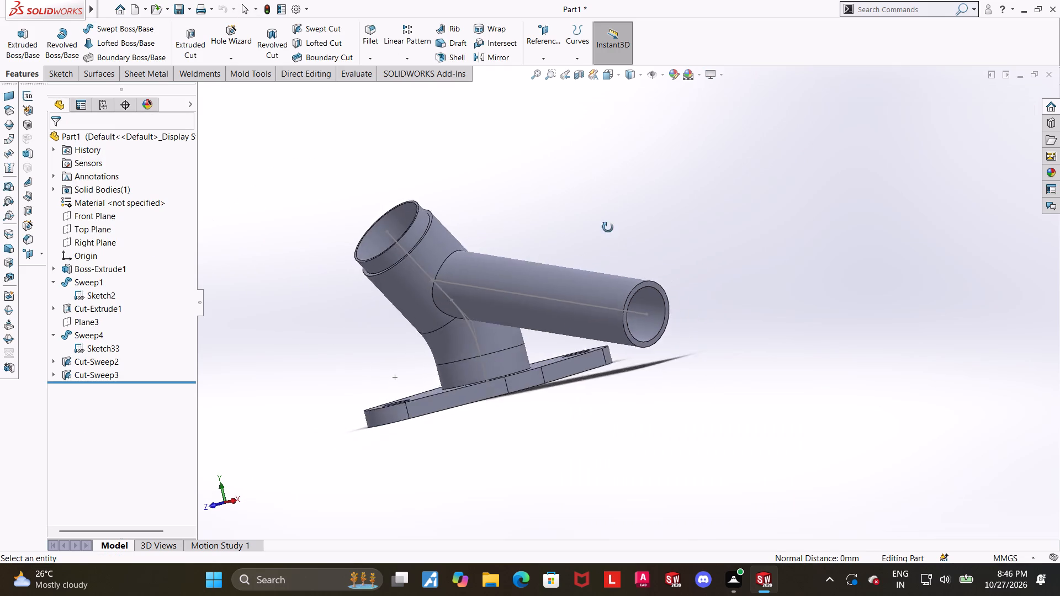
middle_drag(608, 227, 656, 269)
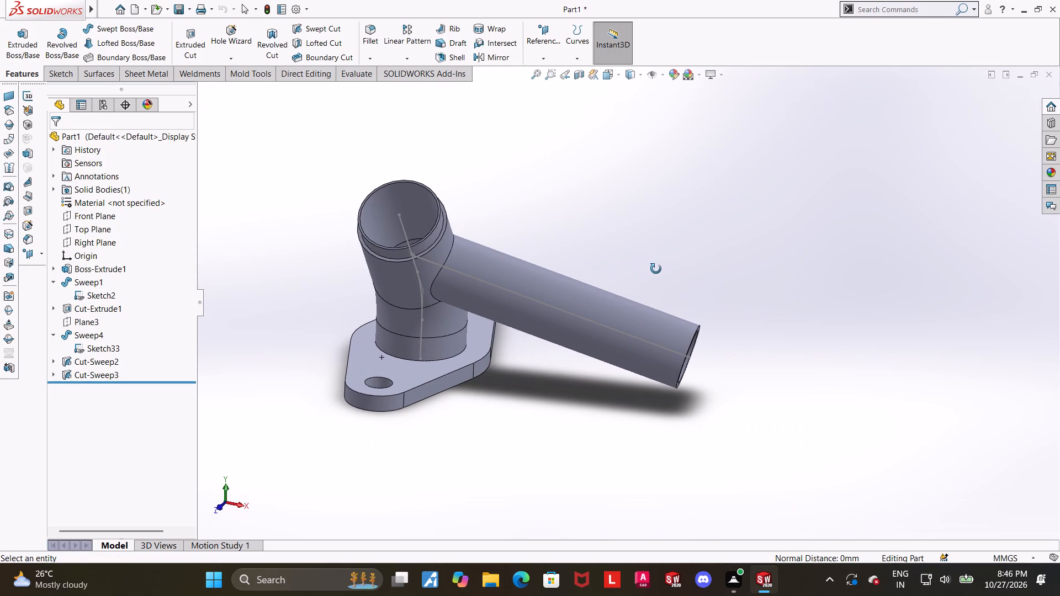
Examine the branch pipe, its path line and its open end from several angles, including the Front view.
middle_drag(656, 269, 656, 269)
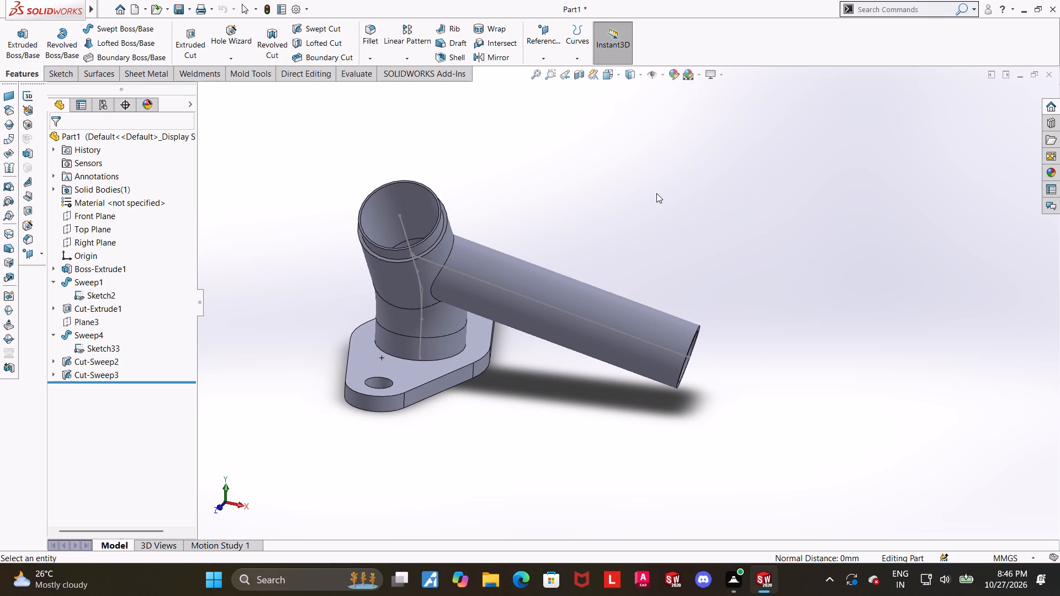
scroll(656, 190, up, 2)
scroll(614, 323, down, 1)
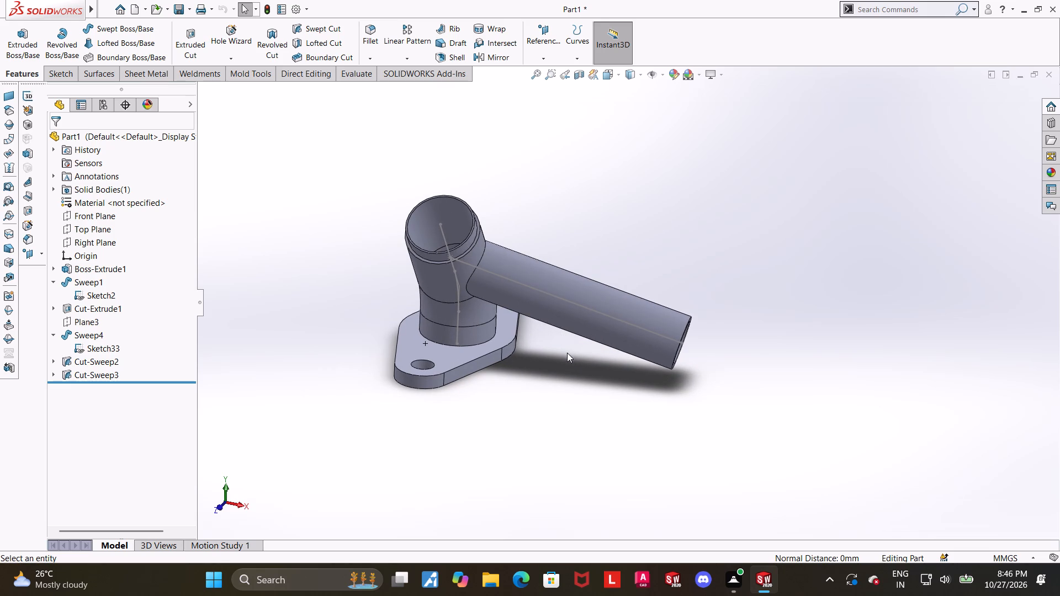
scroll(766, 313, down, 3)
middle_drag(764, 316, 753, 310)
scroll(753, 310, up, 3)
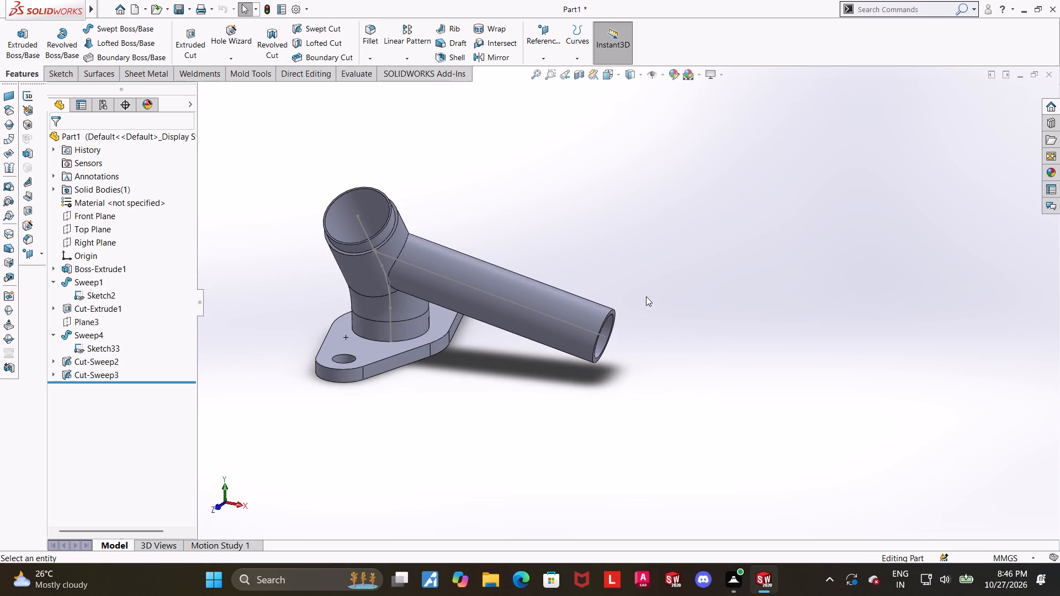
scroll(617, 296, down, 2)
middle_drag(567, 306, 547, 264)
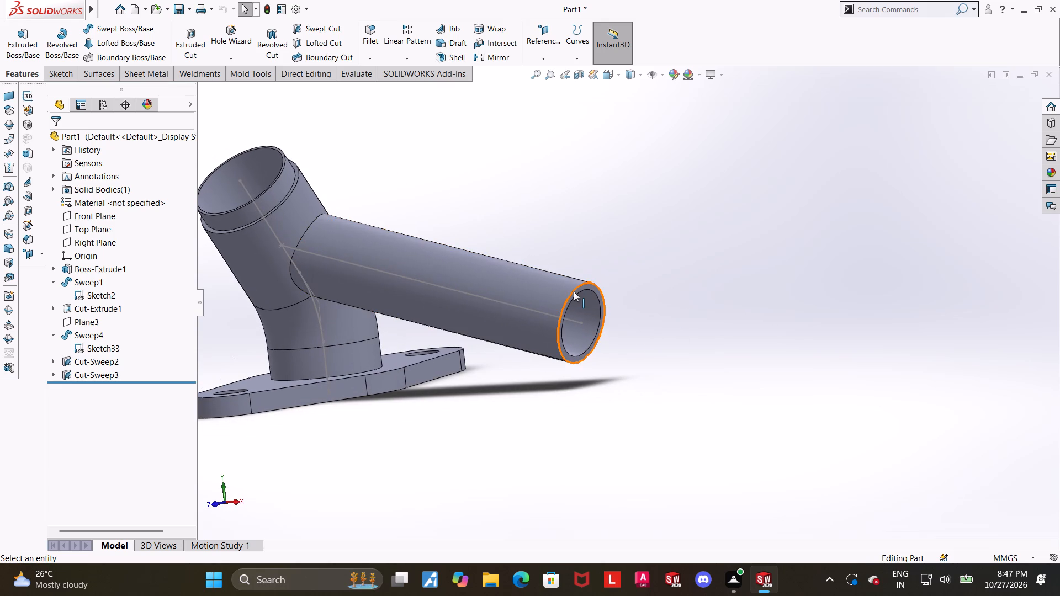
scroll(574, 291, up, 3)
scroll(538, 249, down, 3)
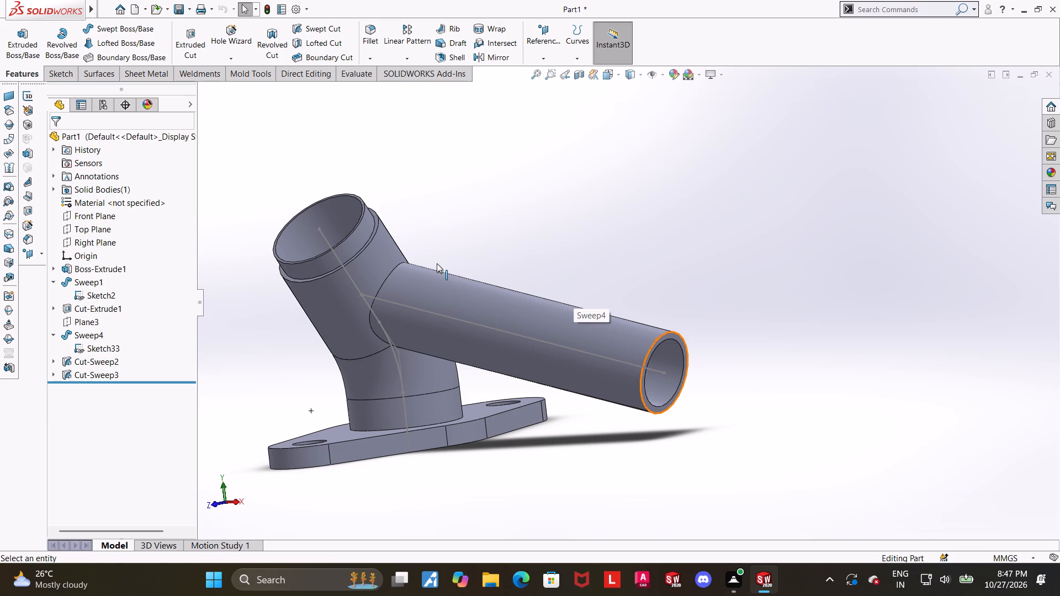
scroll(437, 263, up, 1)
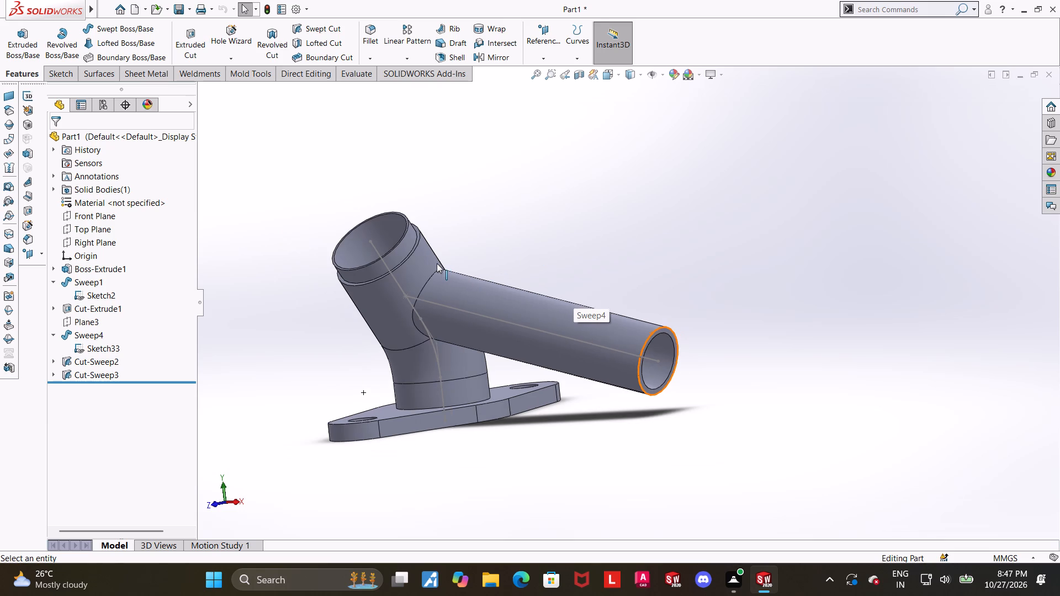
scroll(434, 283, down, 1)
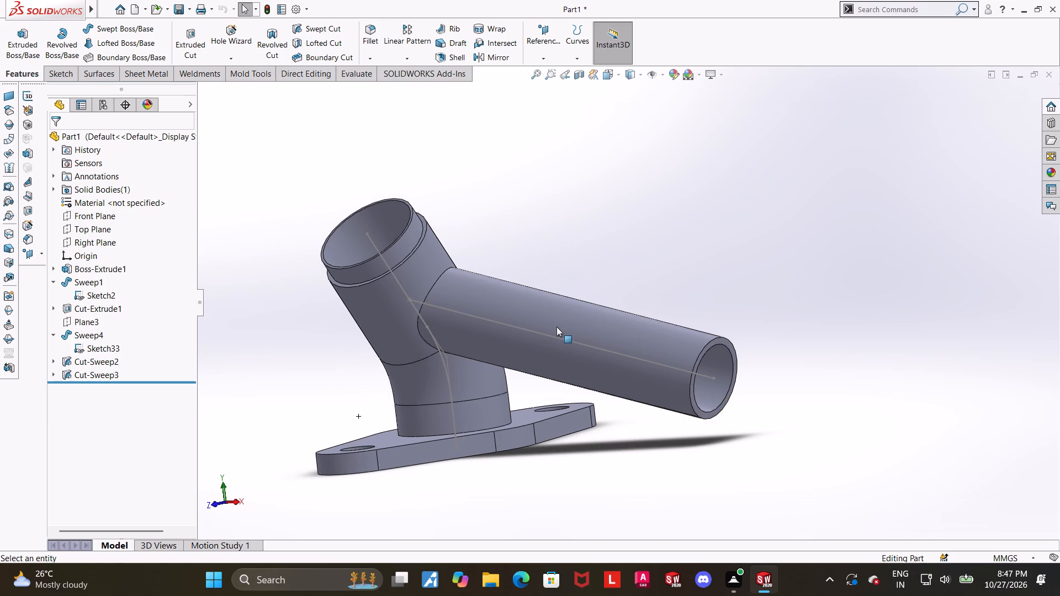
scroll(646, 348, up, 1)
middle_drag(755, 379, 718, 356)
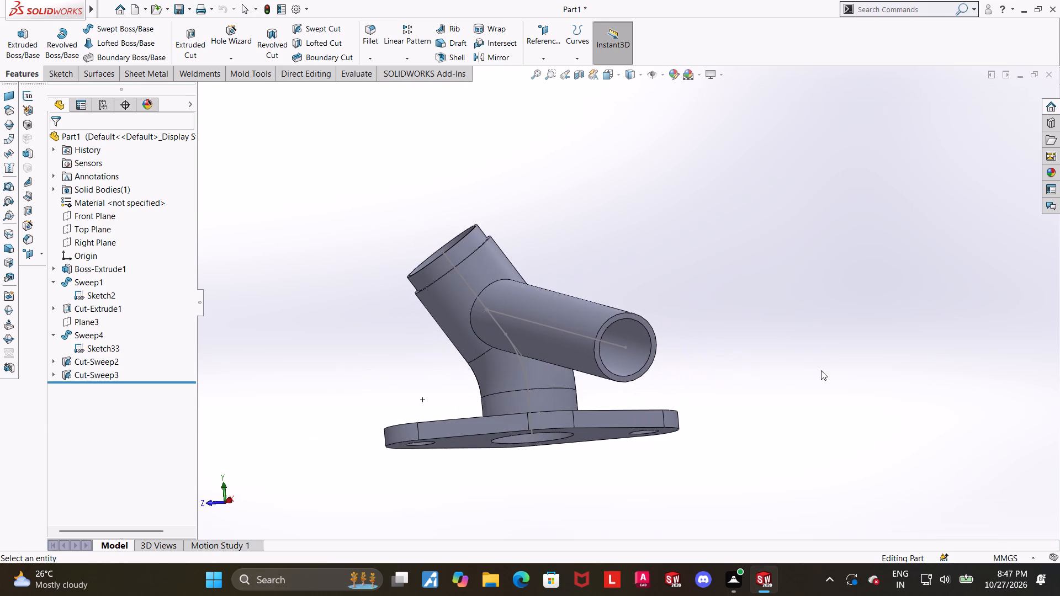
scroll(786, 376, down, 1)
scroll(658, 313, up, 1)
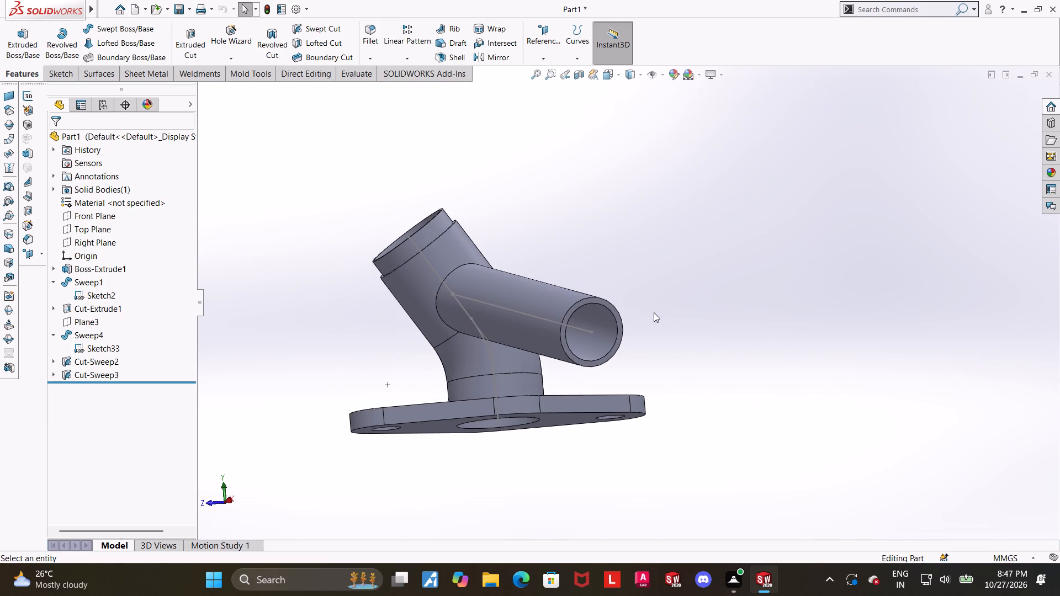
scroll(616, 304, down, 2)
middle_drag(608, 300, 651, 288)
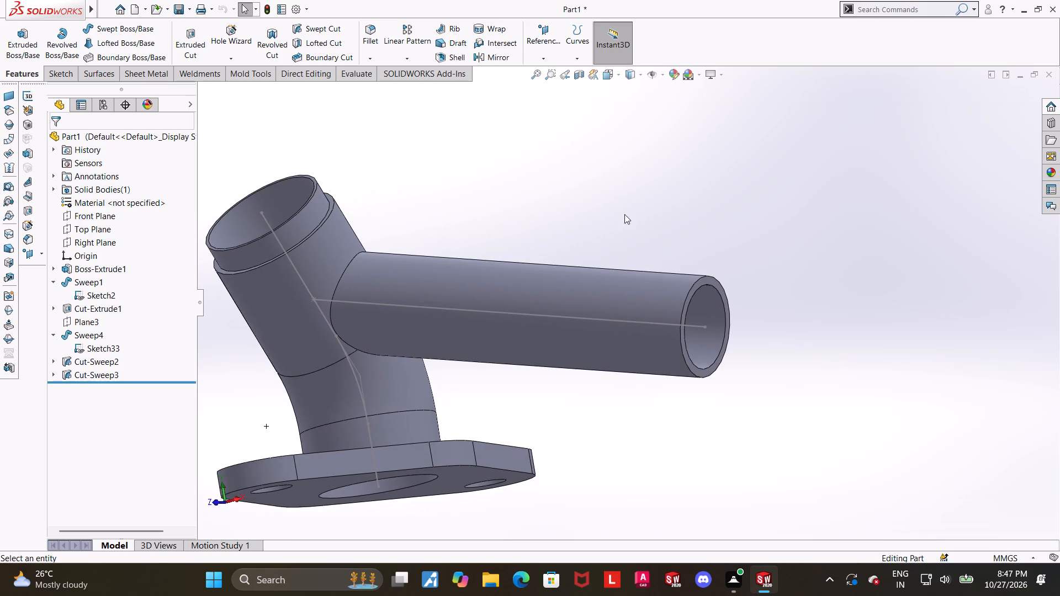
click(602, 76)
click(459, 344)
scroll(775, 363, up, 2)
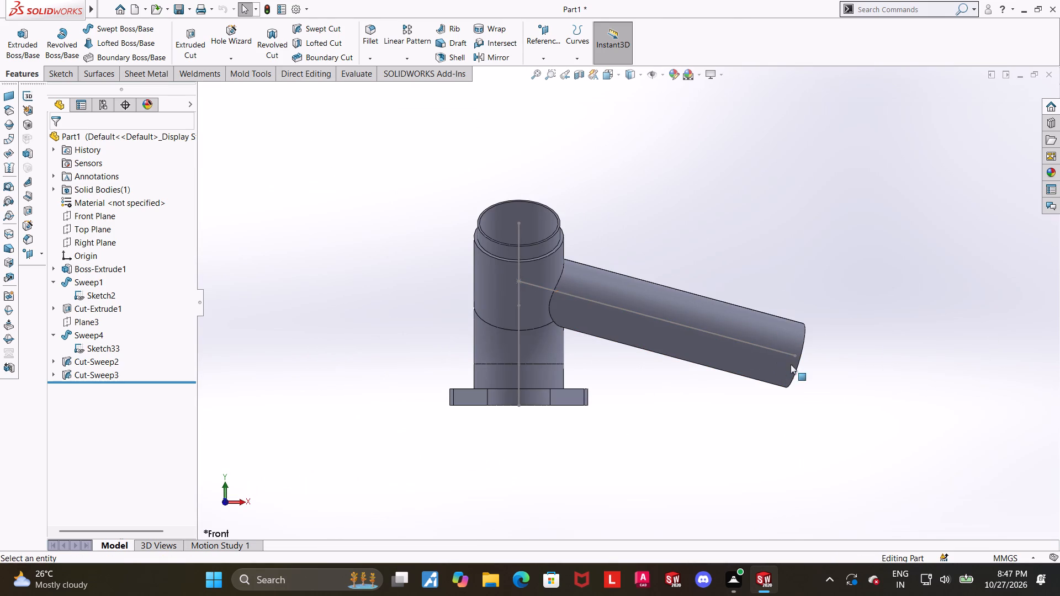
scroll(857, 395, down, 1)
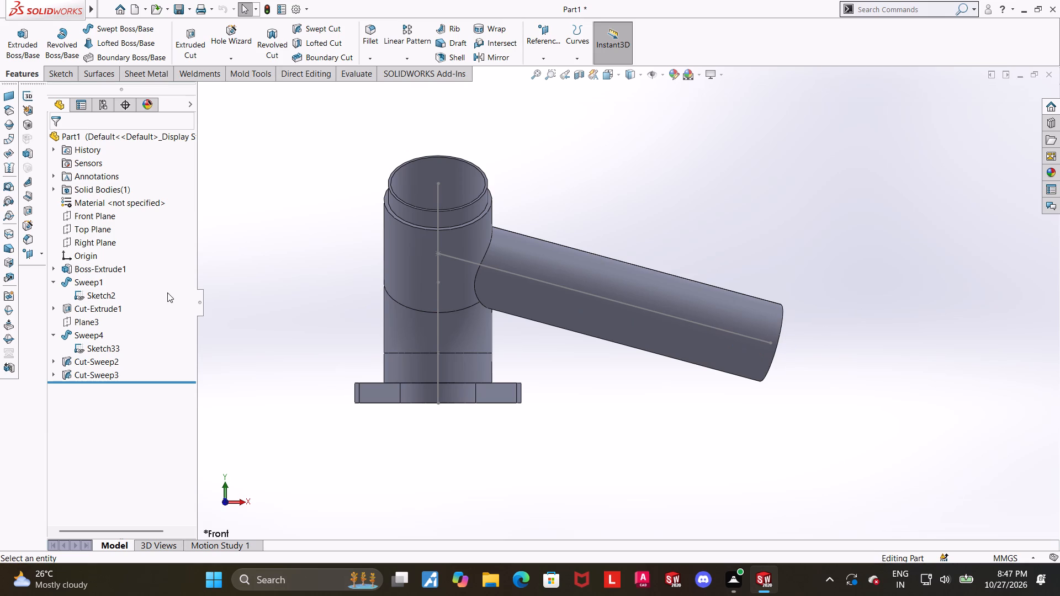
middle_drag(720, 323, 574, 355)
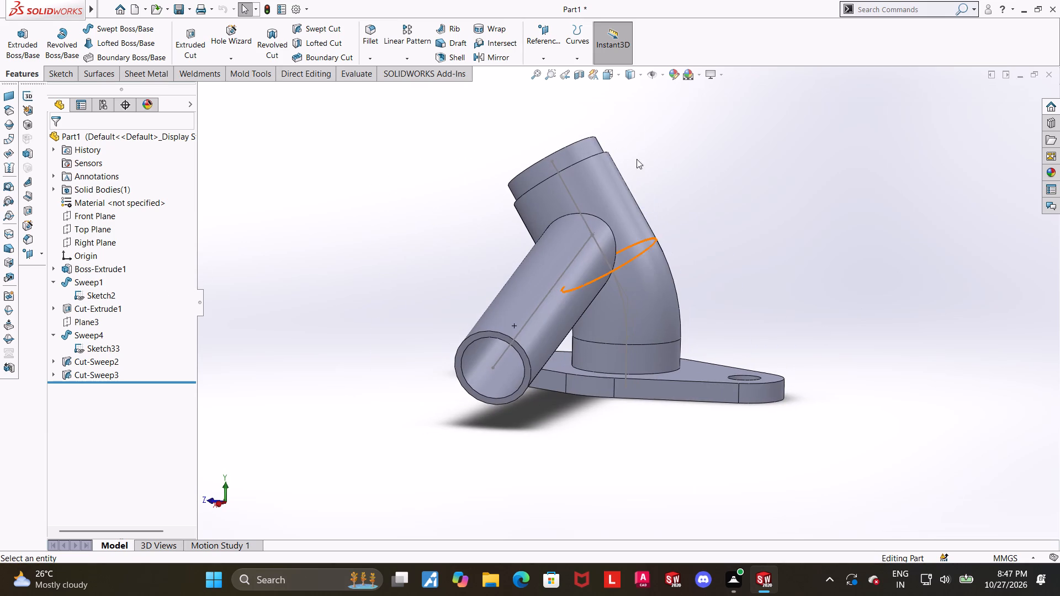
Compare the Front Plane's position with the branch path's outer endpoint in the Right view and slightly rotated views.
click(610, 75)
click(482, 352)
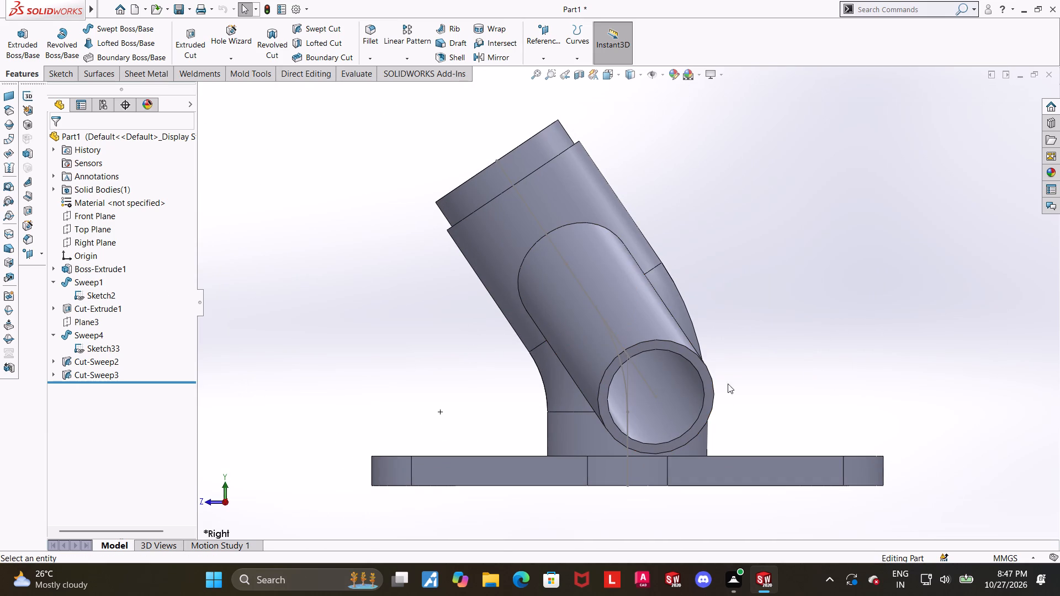
scroll(724, 363, down, 1)
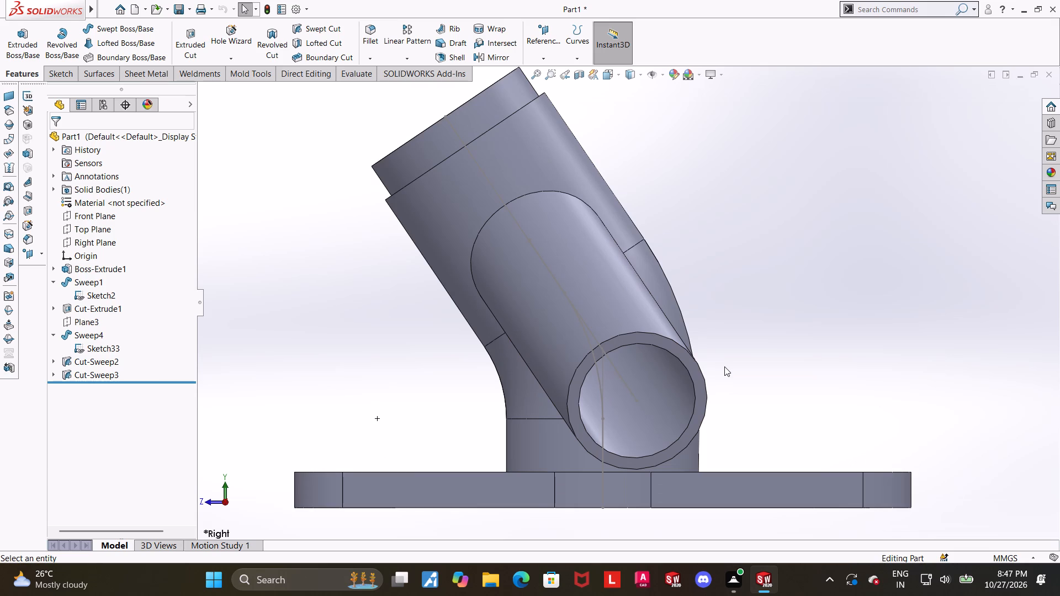
click(89, 216)
scroll(744, 409, down, 2)
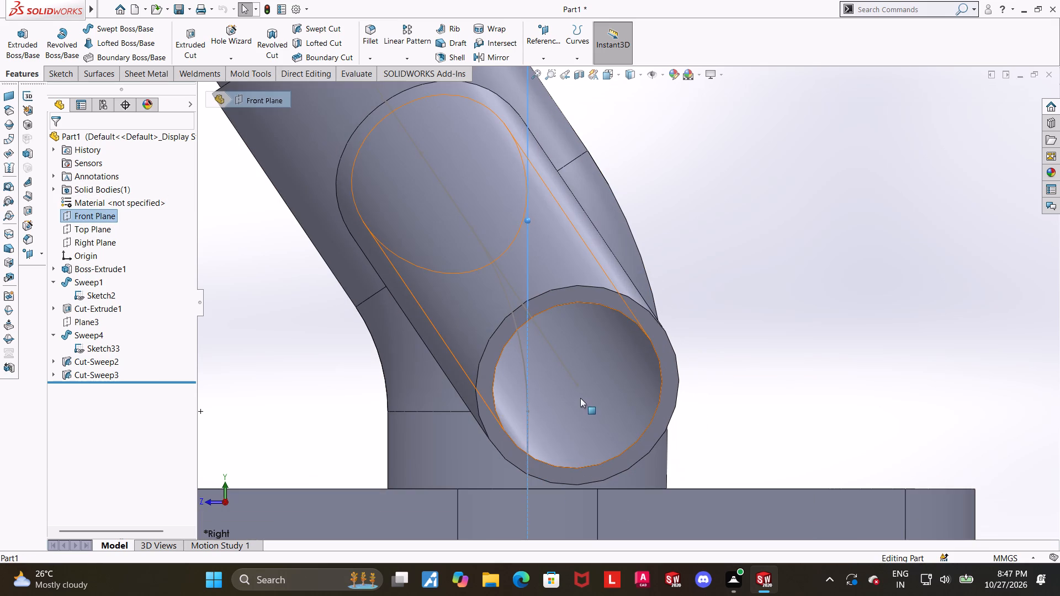
scroll(607, 362, up, 2)
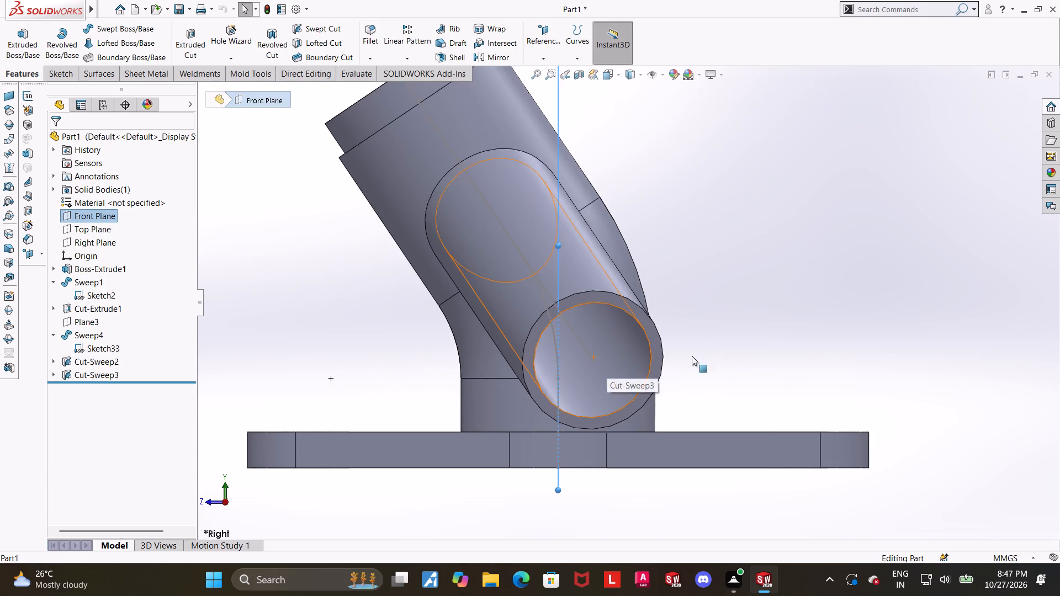
middle_click(693, 356)
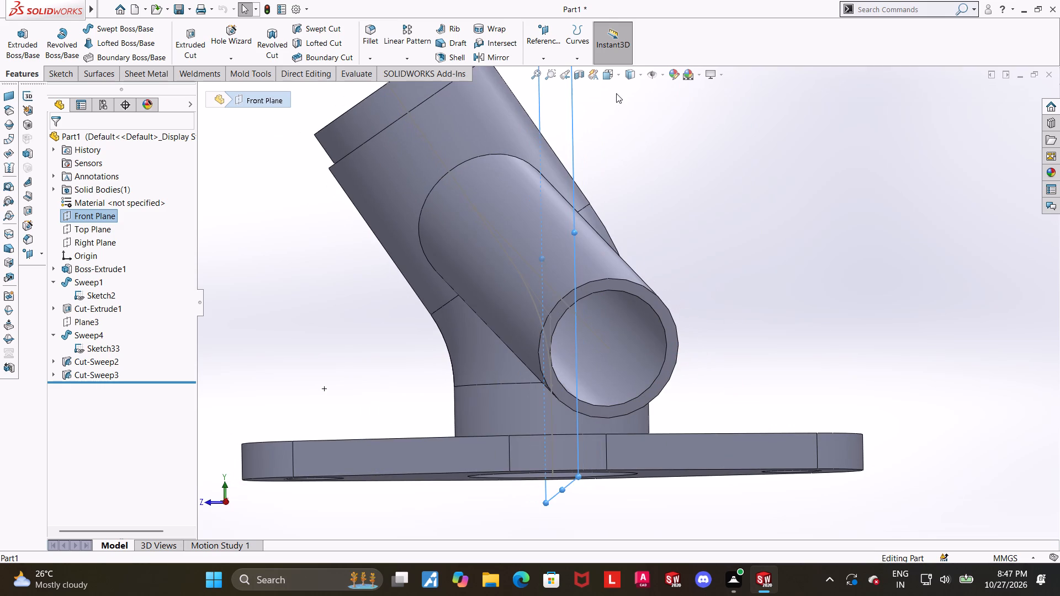
click(612, 82)
click(609, 77)
click(543, 414)
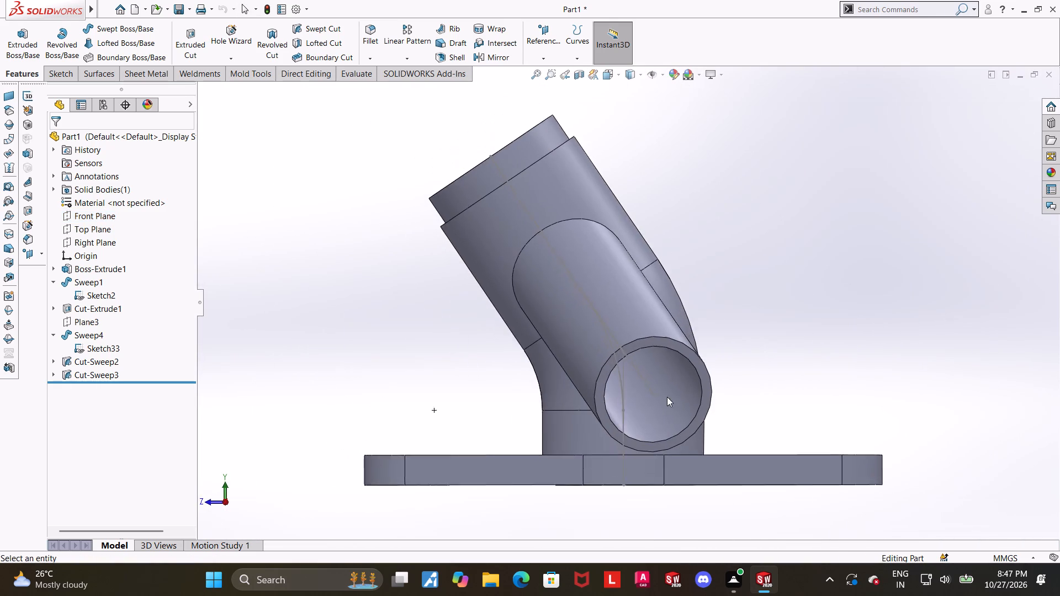
scroll(755, 414, down, 2)
click(734, 406)
click(88, 222)
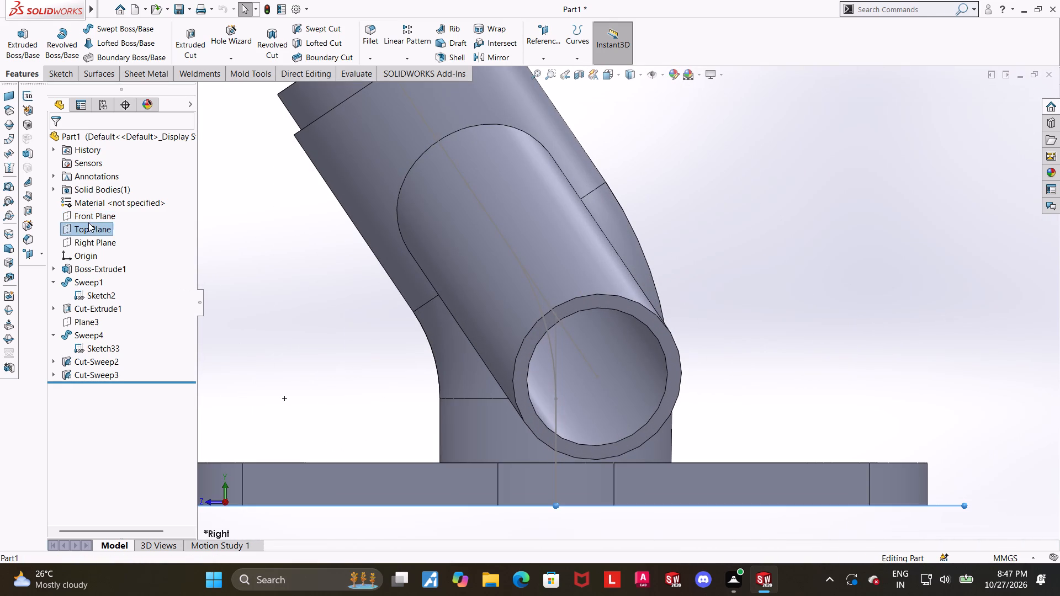
click(88, 219)
scroll(564, 398, down, 2)
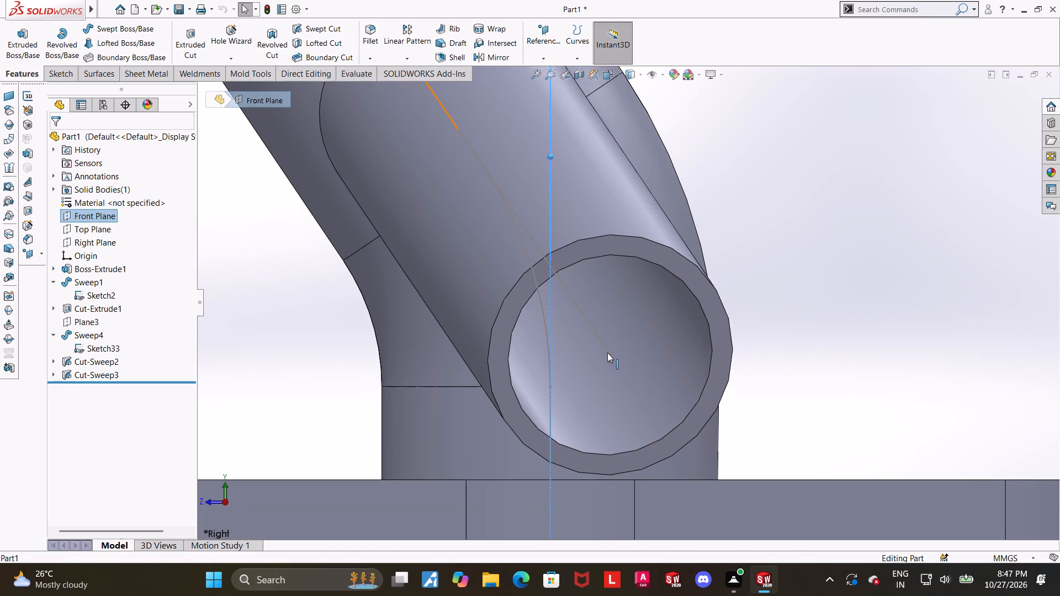
click(608, 353)
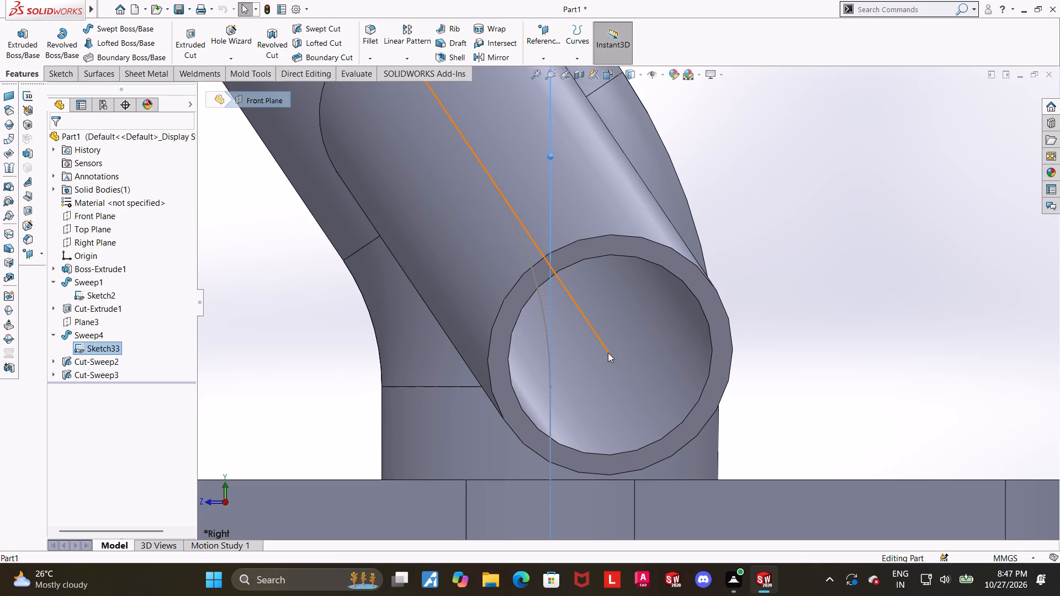
scroll(608, 353, up, 3)
click(799, 331)
click(94, 216)
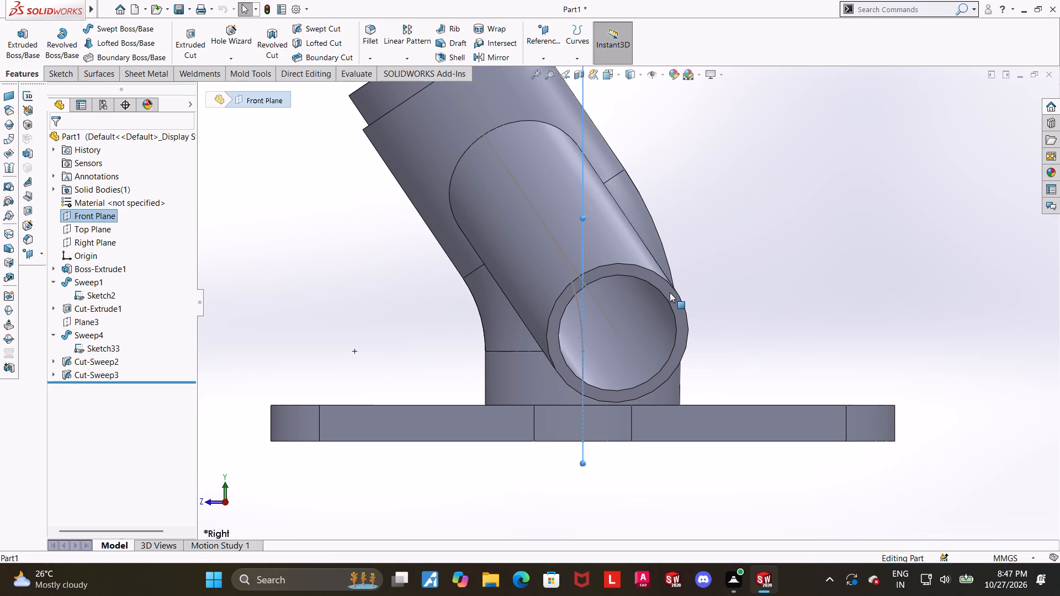
scroll(671, 295, down, 3)
scroll(672, 300, up, 4)
middle_click(672, 300)
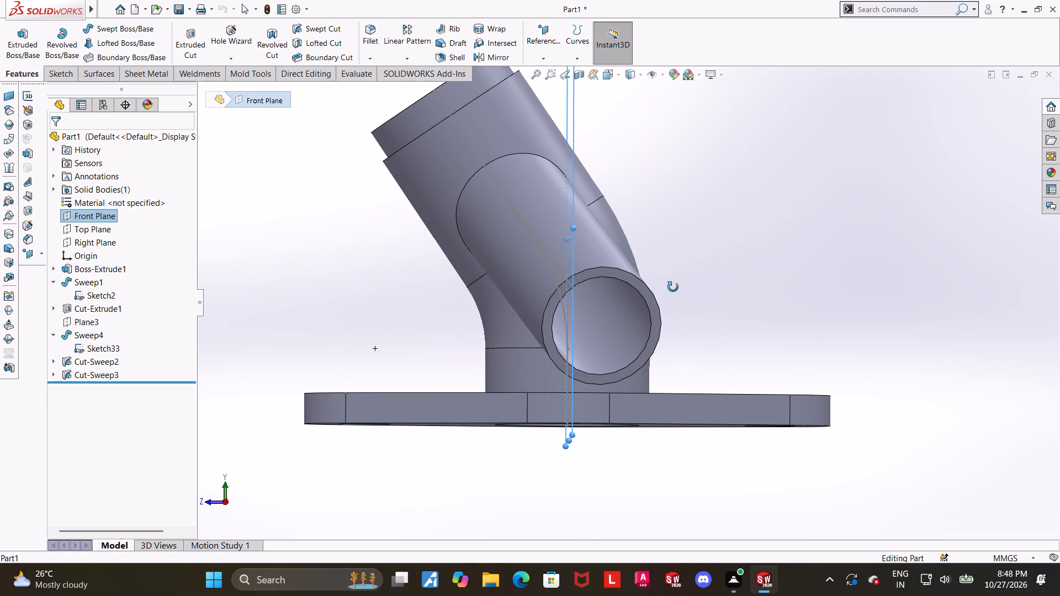
middle_click(673, 287)
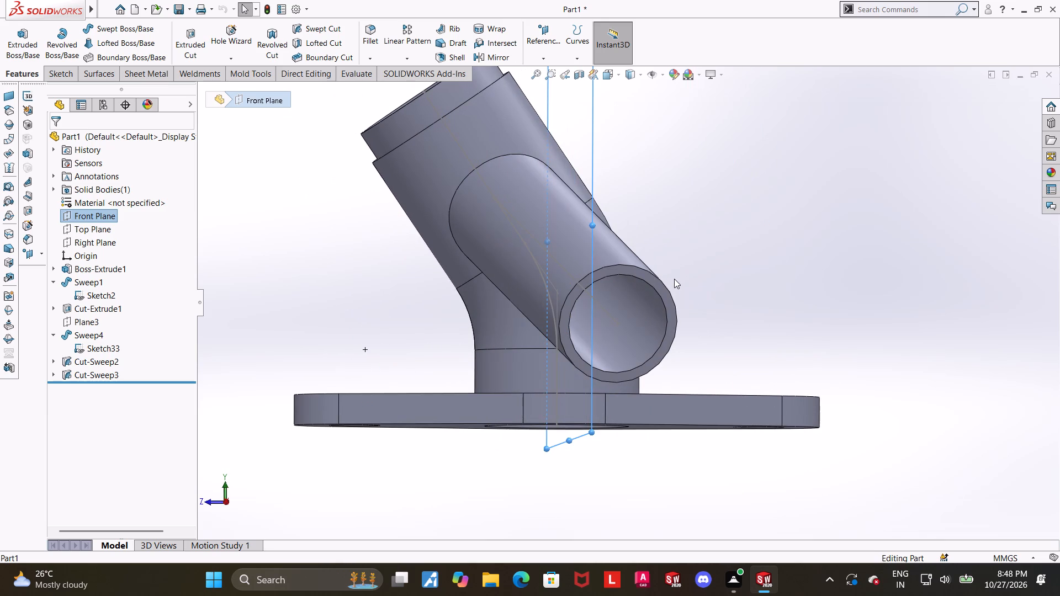
click(742, 231)
middle_click(742, 230)
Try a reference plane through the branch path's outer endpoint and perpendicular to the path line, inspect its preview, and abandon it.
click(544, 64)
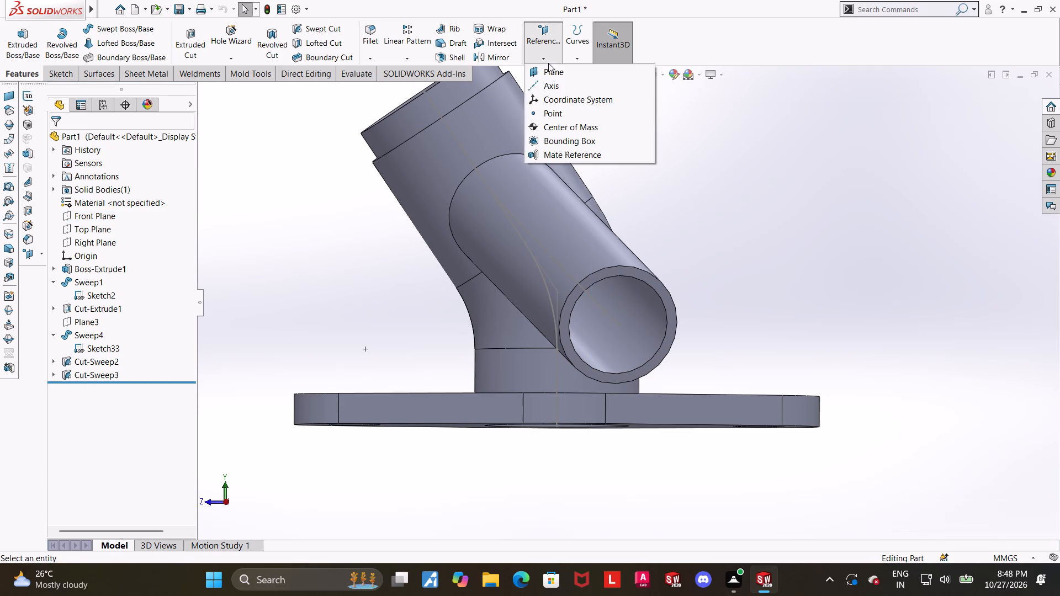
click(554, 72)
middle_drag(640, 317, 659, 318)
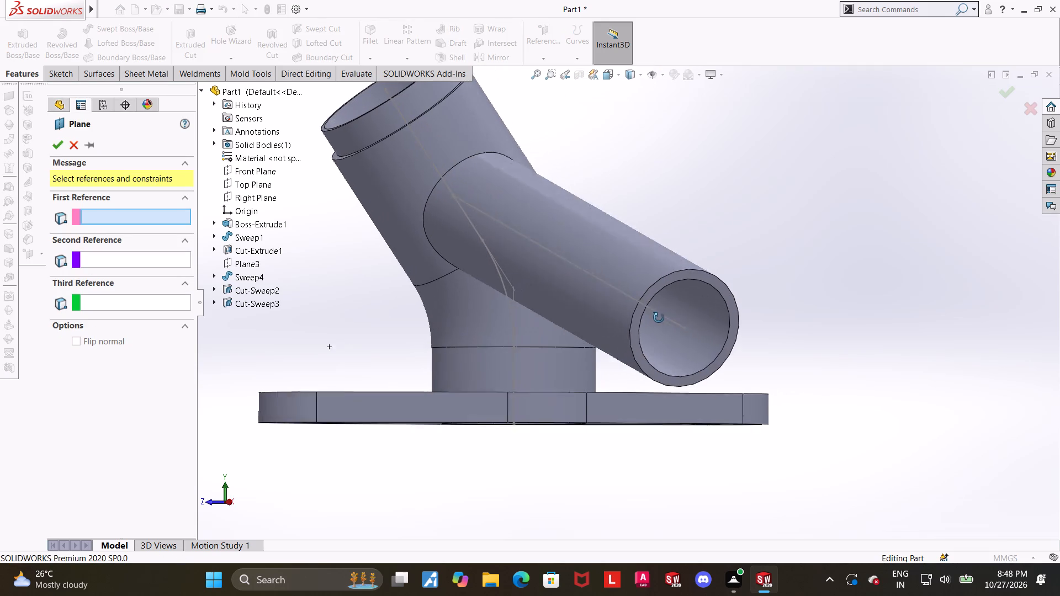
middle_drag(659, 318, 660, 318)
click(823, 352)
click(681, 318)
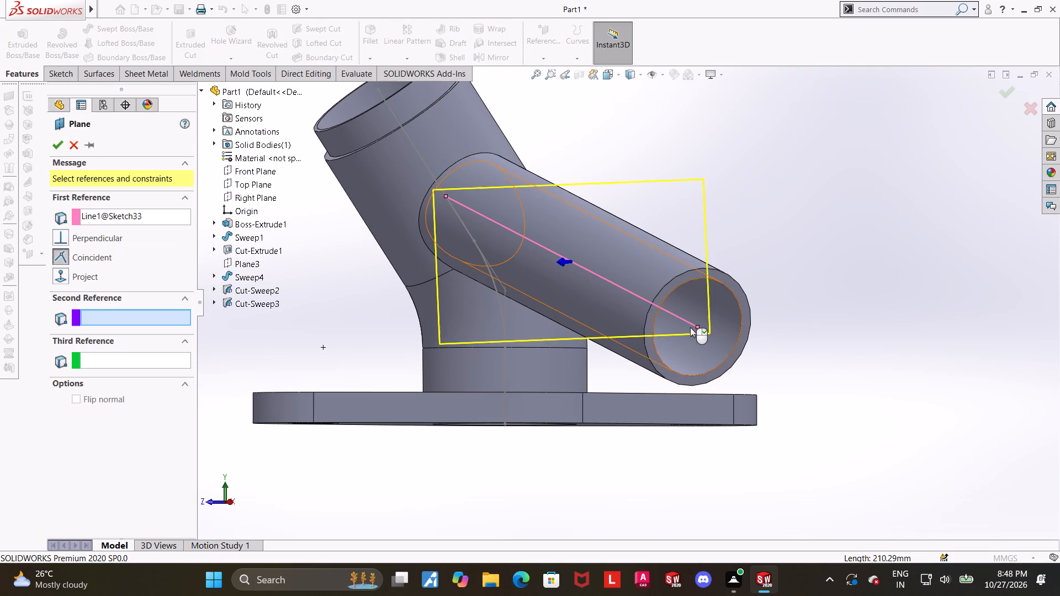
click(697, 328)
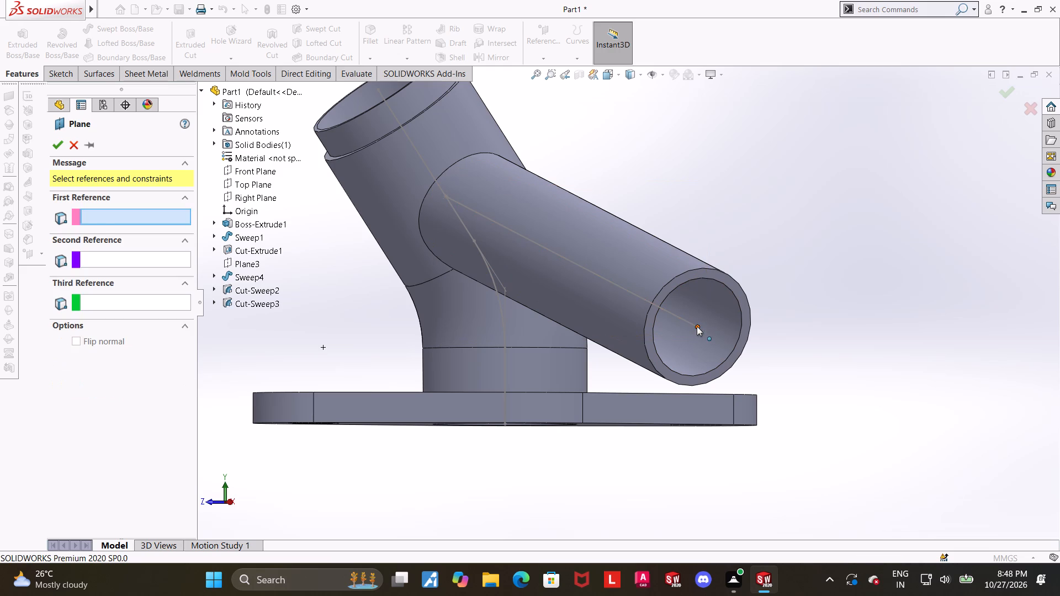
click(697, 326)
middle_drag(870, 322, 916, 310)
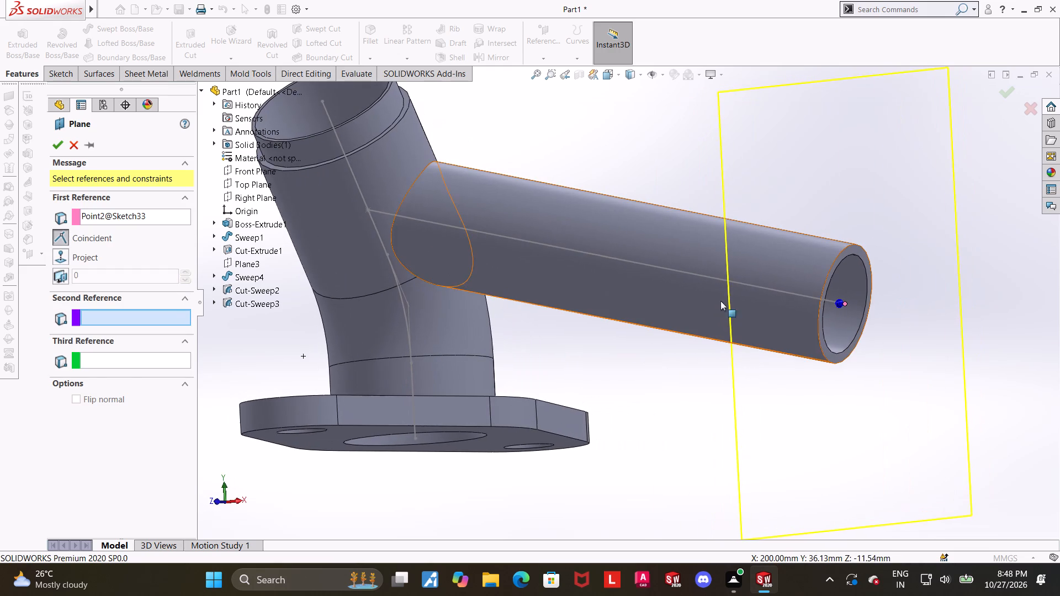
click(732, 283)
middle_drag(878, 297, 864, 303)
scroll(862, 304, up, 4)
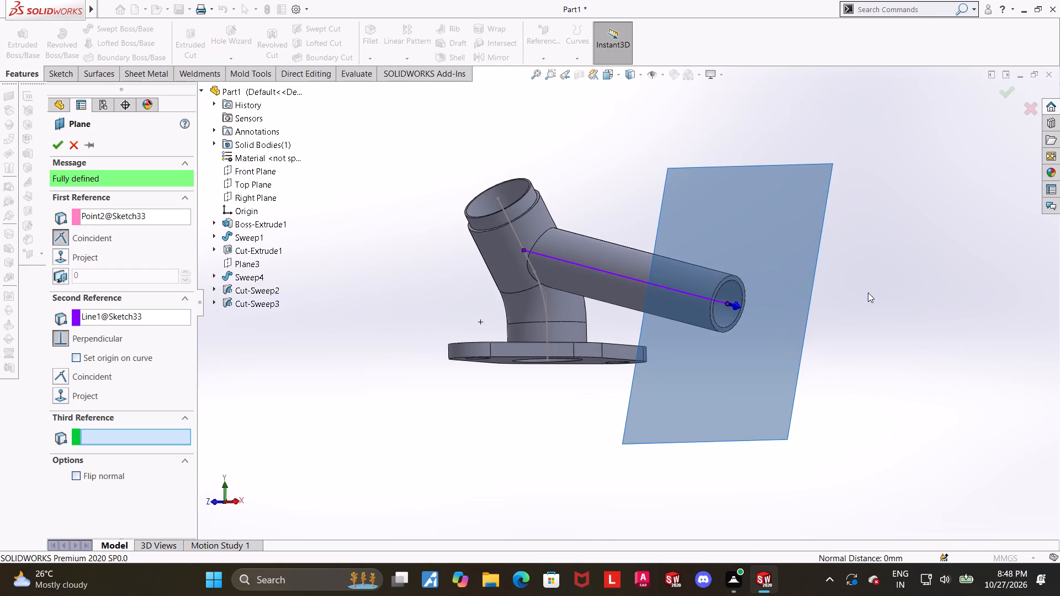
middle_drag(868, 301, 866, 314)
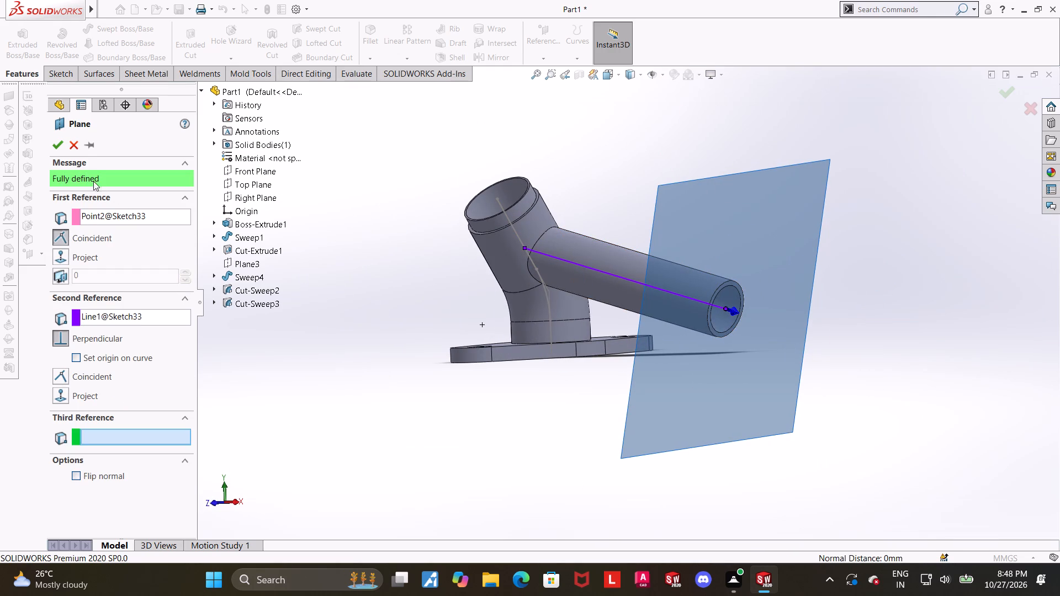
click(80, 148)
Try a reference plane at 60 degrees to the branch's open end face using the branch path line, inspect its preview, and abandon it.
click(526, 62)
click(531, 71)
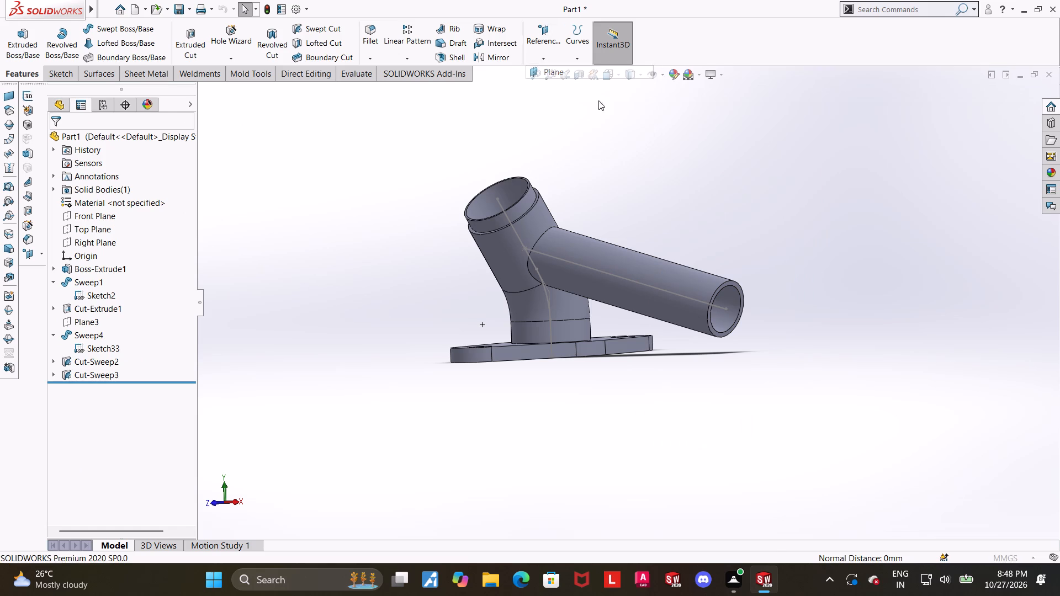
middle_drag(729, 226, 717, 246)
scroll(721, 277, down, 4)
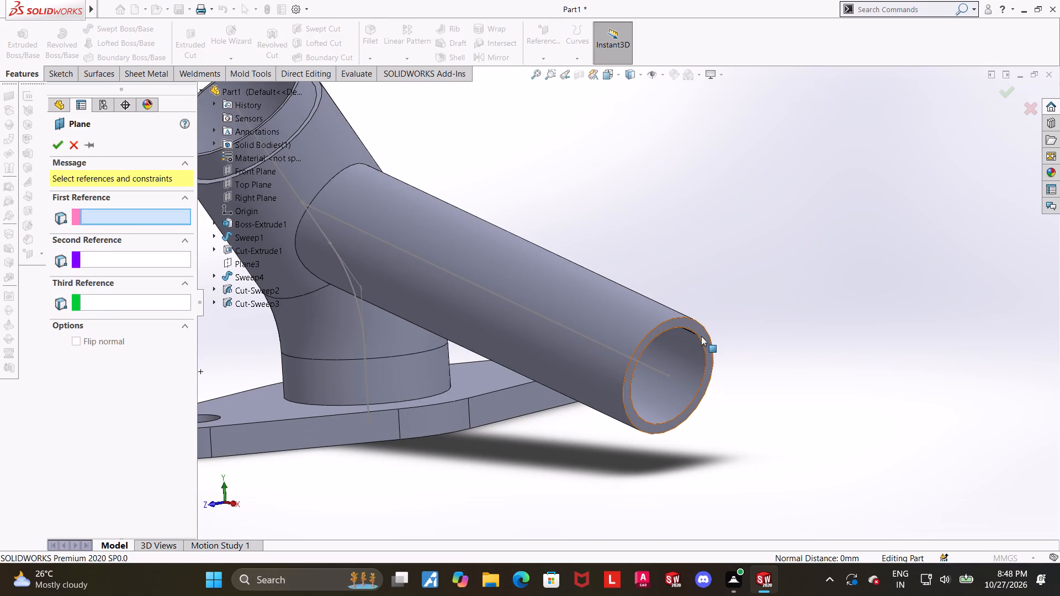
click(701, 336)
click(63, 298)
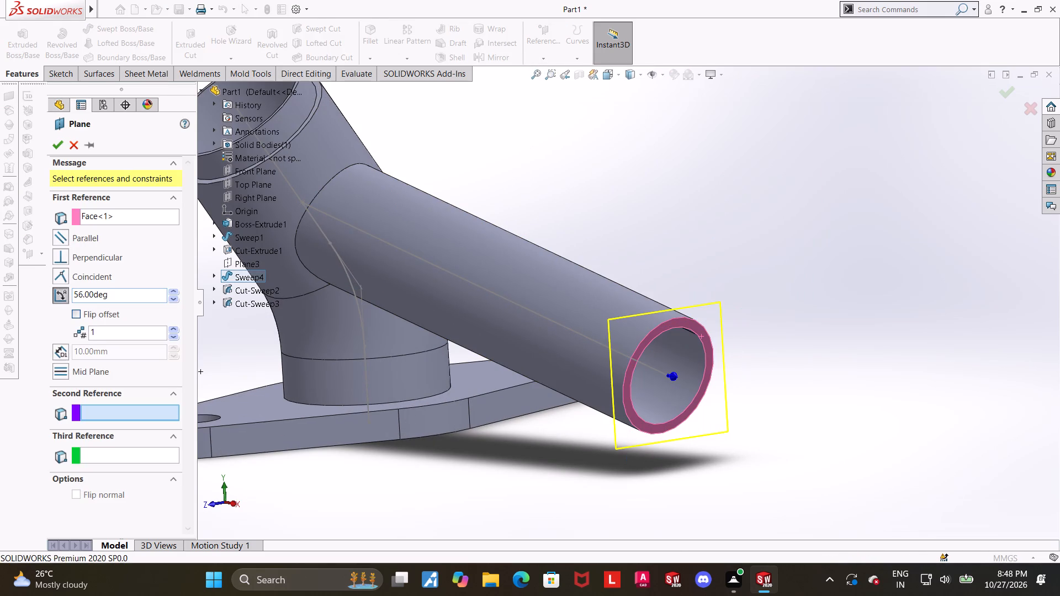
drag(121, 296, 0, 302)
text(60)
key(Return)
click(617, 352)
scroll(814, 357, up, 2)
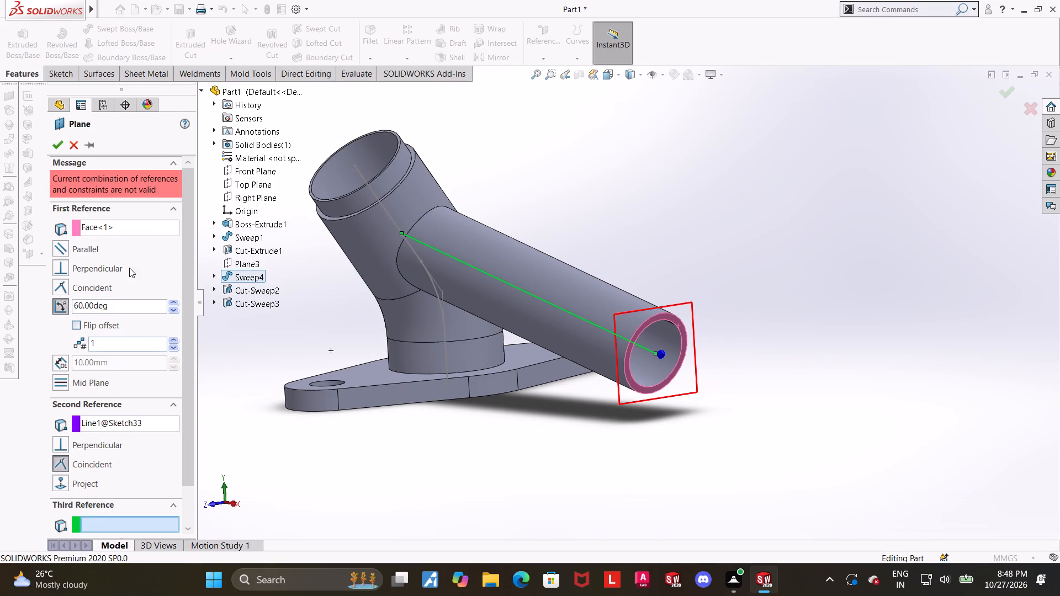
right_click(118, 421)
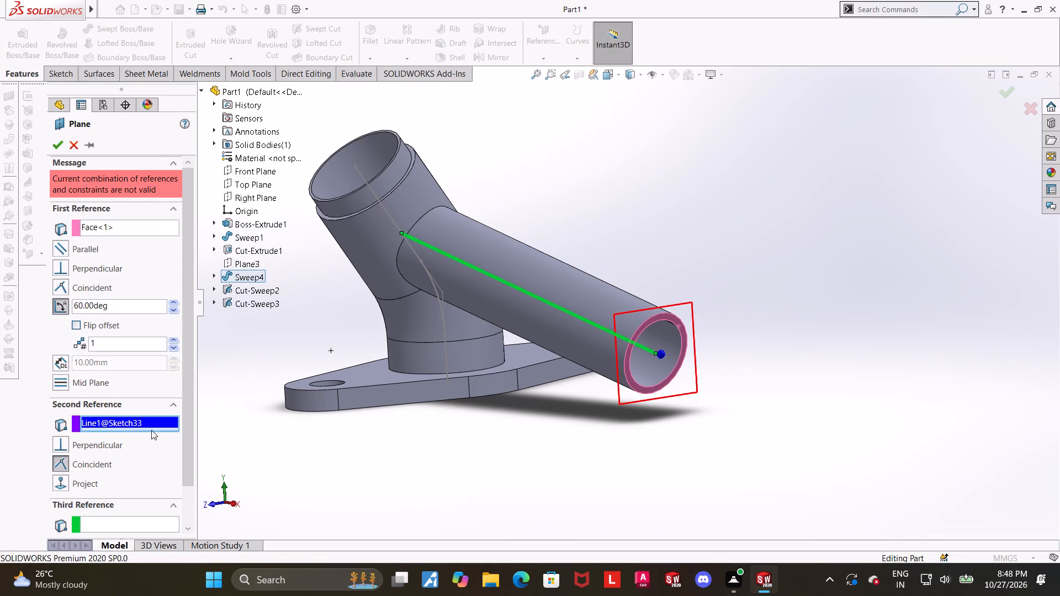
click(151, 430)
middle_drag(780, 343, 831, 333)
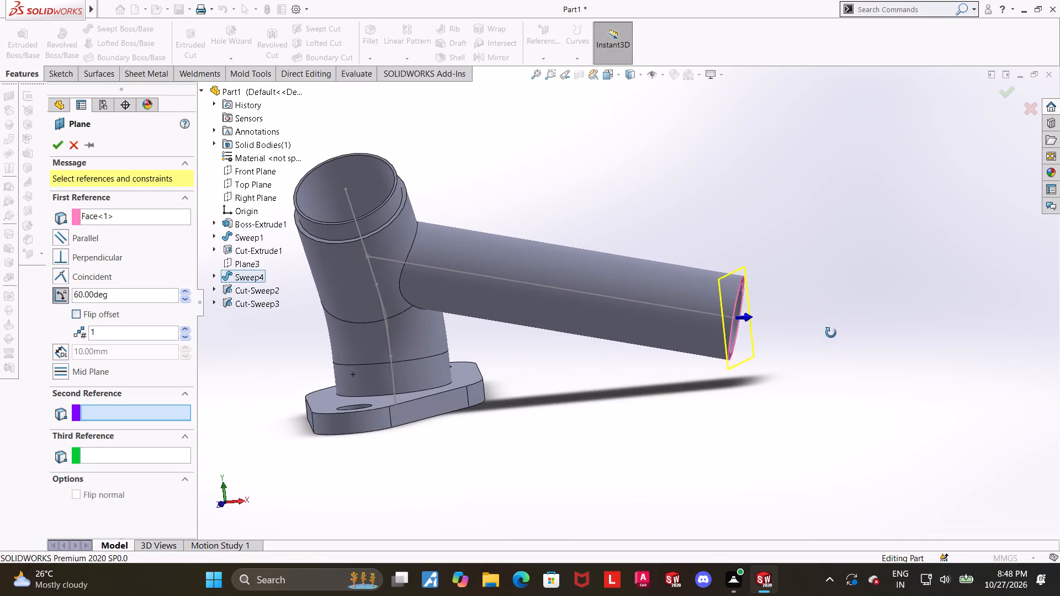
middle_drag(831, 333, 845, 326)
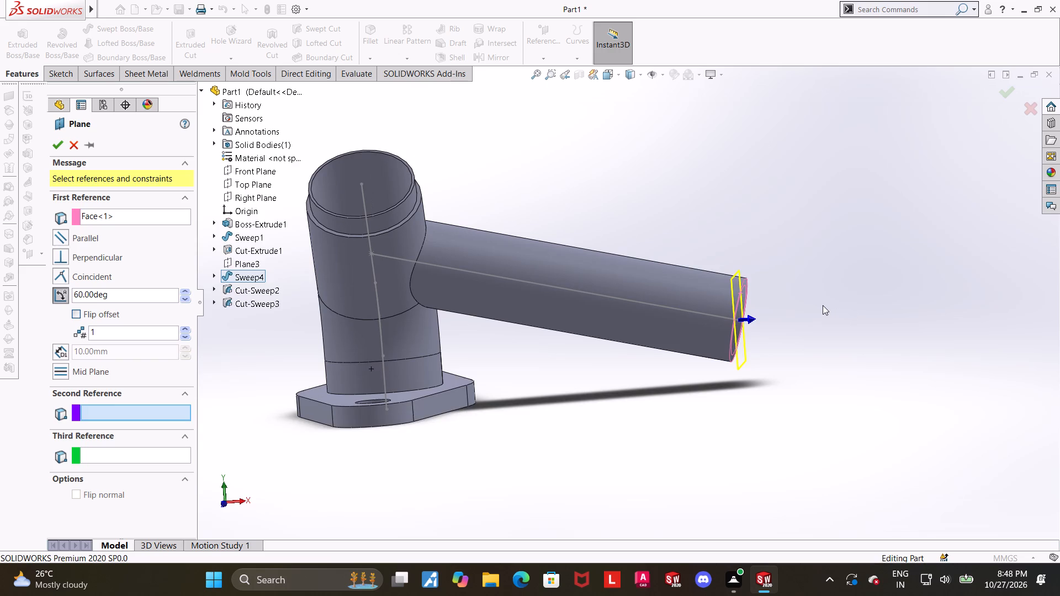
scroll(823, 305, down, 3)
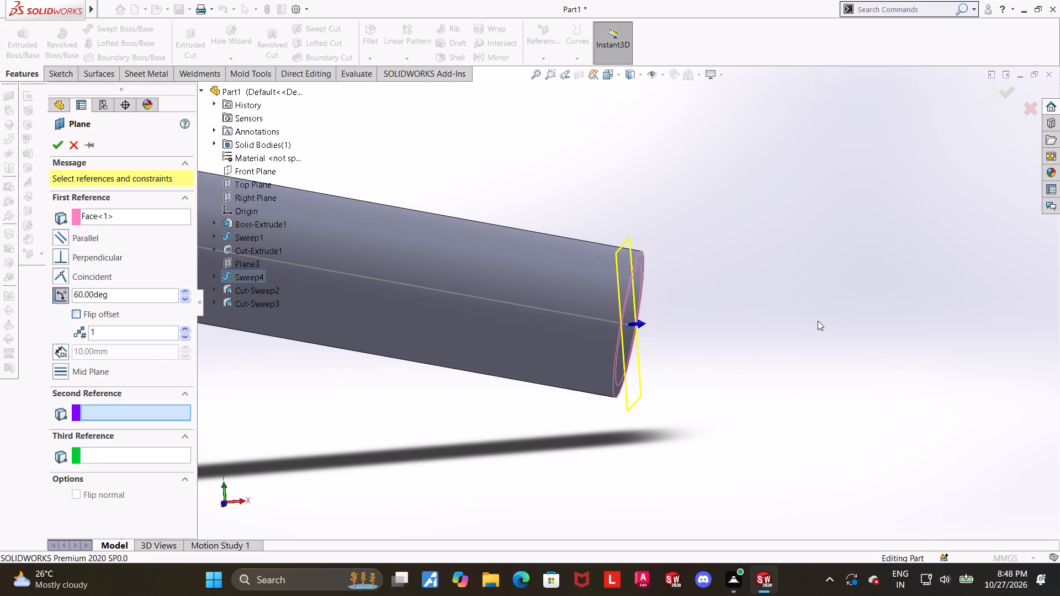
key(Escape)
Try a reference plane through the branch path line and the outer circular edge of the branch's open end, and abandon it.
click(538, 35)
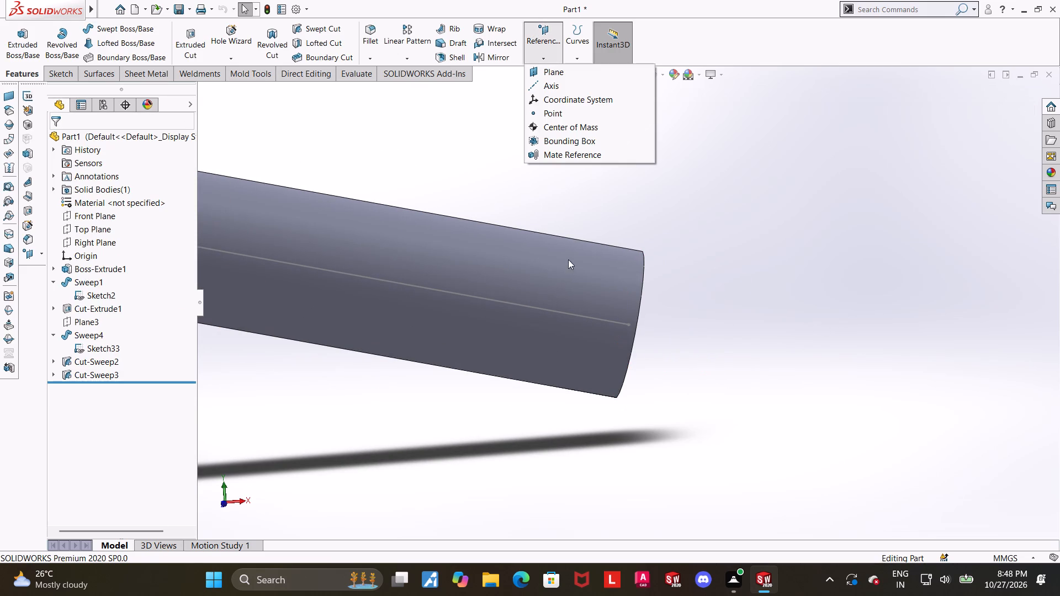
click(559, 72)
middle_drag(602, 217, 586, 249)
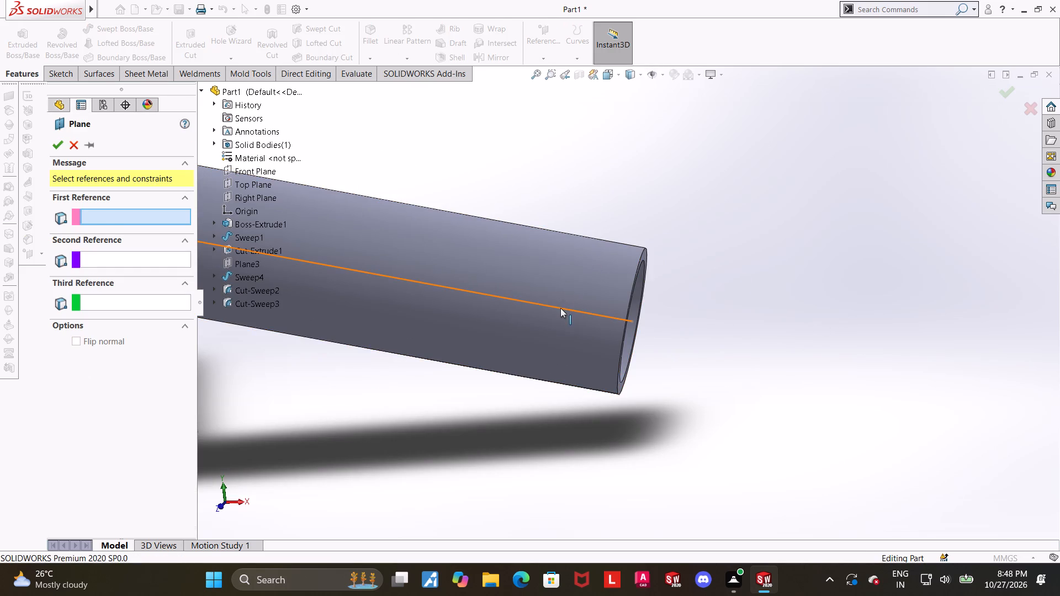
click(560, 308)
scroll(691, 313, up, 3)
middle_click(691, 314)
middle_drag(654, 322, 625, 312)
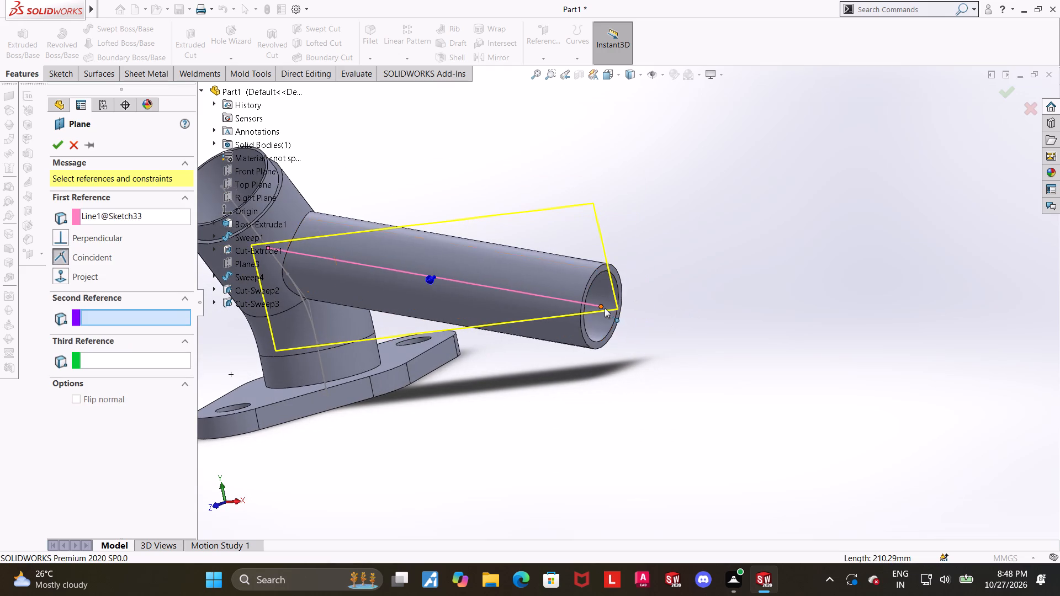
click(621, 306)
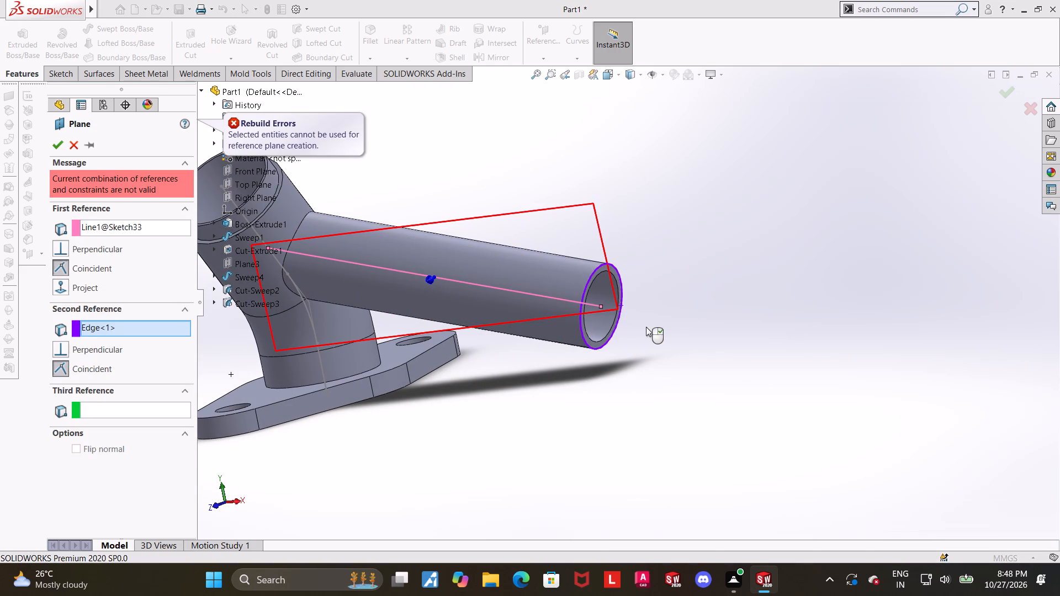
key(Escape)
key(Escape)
Examine the branch pipe, its path line and its open end from several rotated angles and in the Front view.
scroll(629, 284, up, 3)
middle_drag(673, 307, 664, 314)
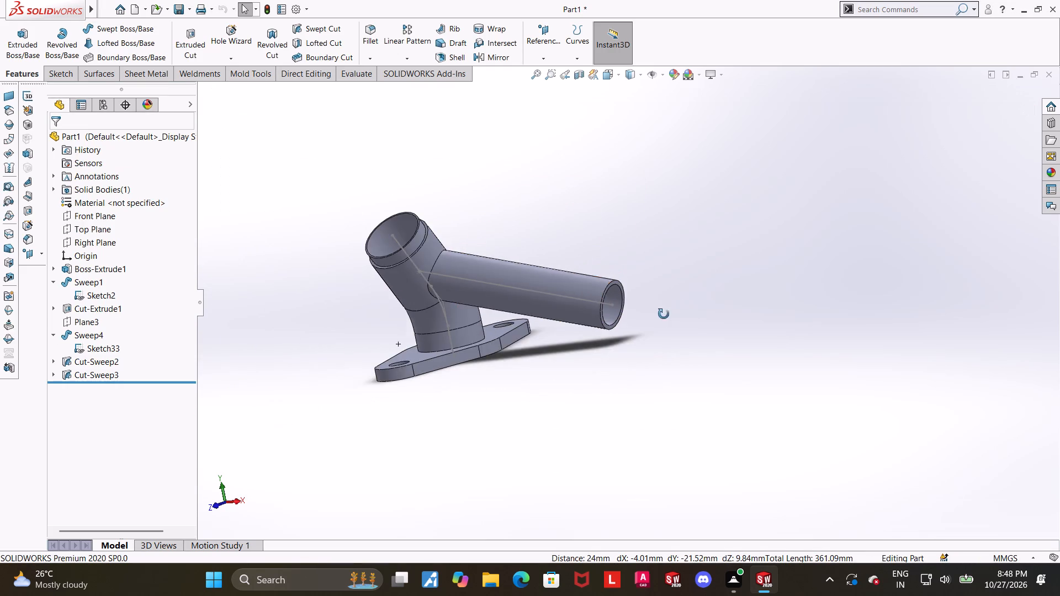
middle_drag(664, 314, 655, 333)
scroll(558, 359, down, 2)
middle_drag(561, 360, 605, 313)
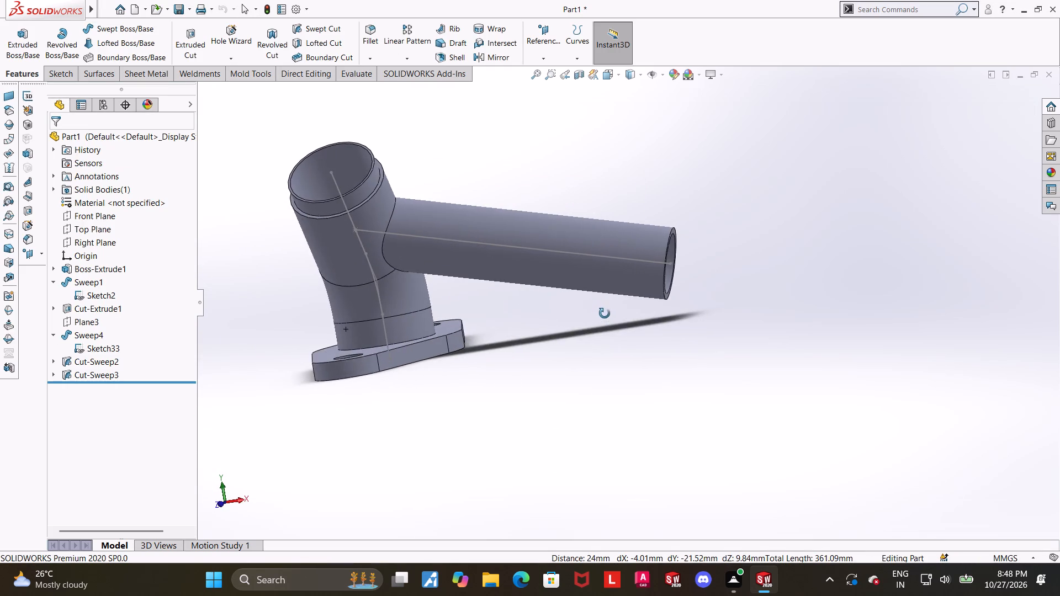
middle_drag(605, 313, 600, 310)
scroll(677, 161, down, 2)
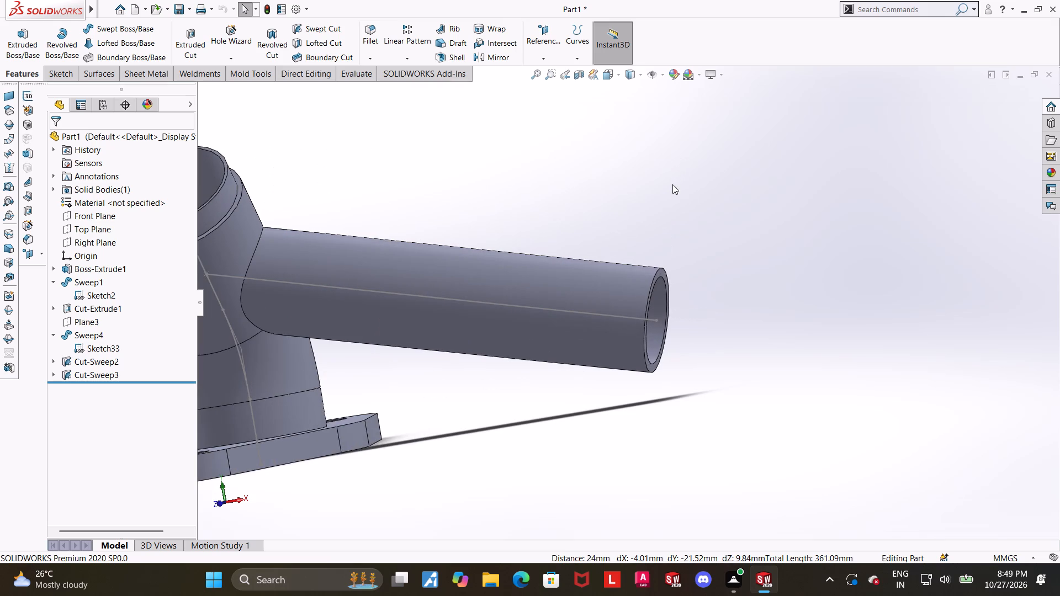
middle_drag(697, 227, 712, 233)
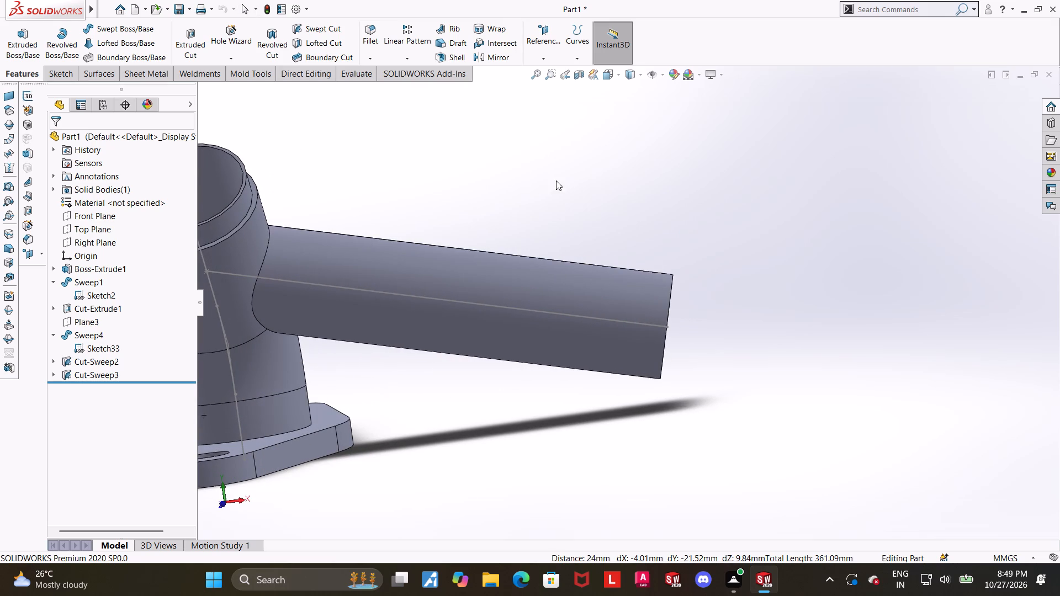
click(610, 77)
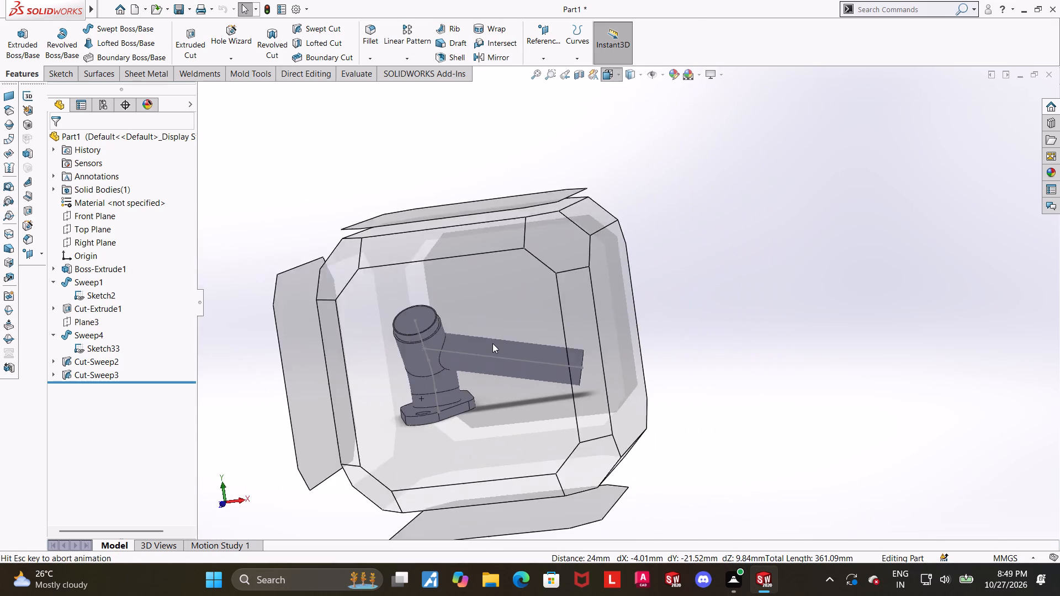
click(492, 343)
scroll(1030, 390, up, 2)
scroll(893, 353, down, 1)
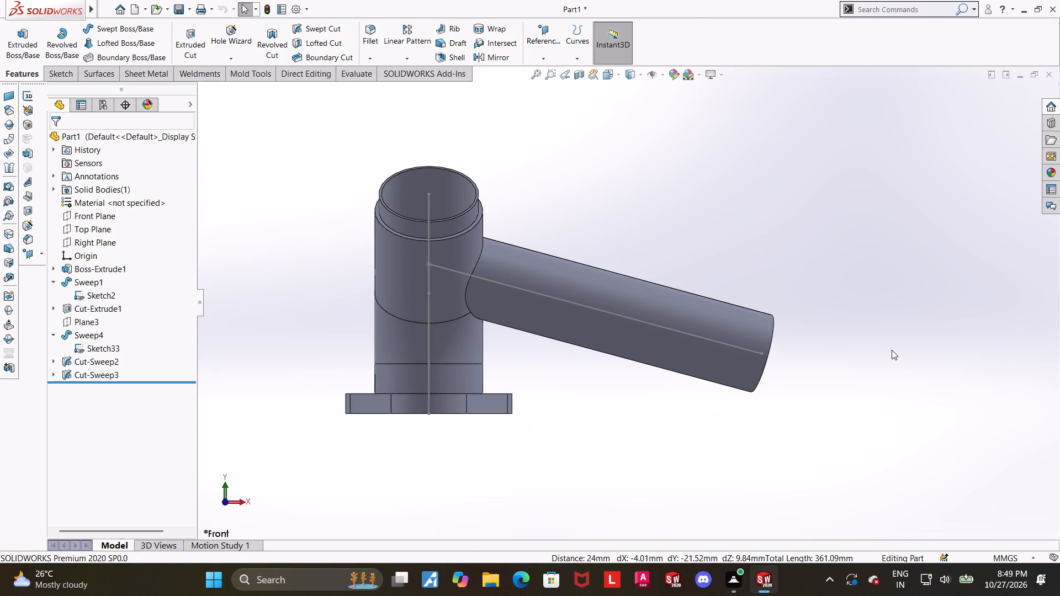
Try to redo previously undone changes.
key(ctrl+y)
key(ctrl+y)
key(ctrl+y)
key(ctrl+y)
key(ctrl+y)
Section the part along the Right Plane with 0 mm offset and show it in the Left view.
scroll(829, 341, down, 1)
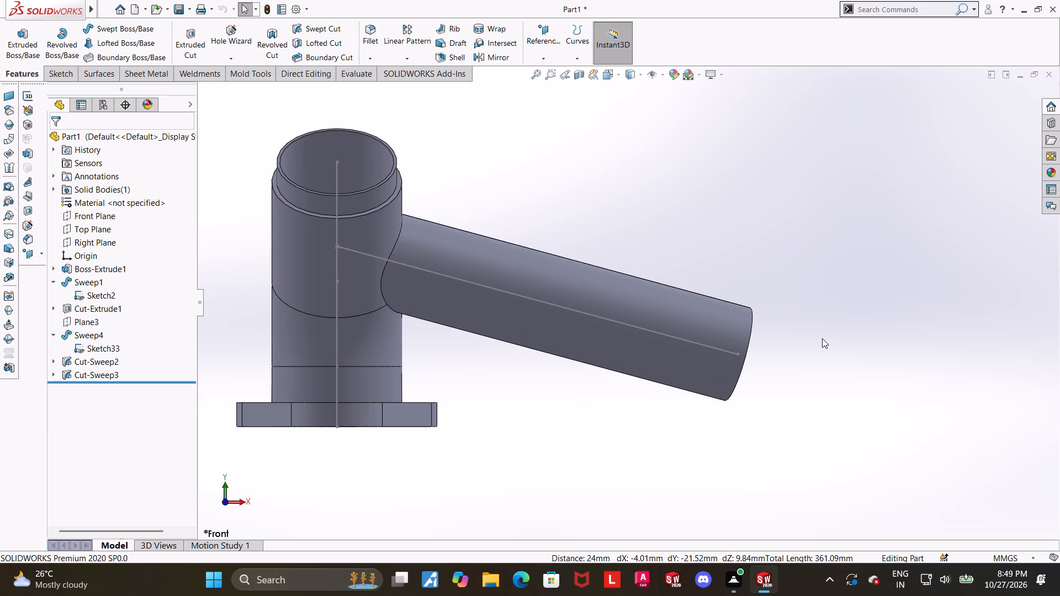
scroll(586, 345, up, 1)
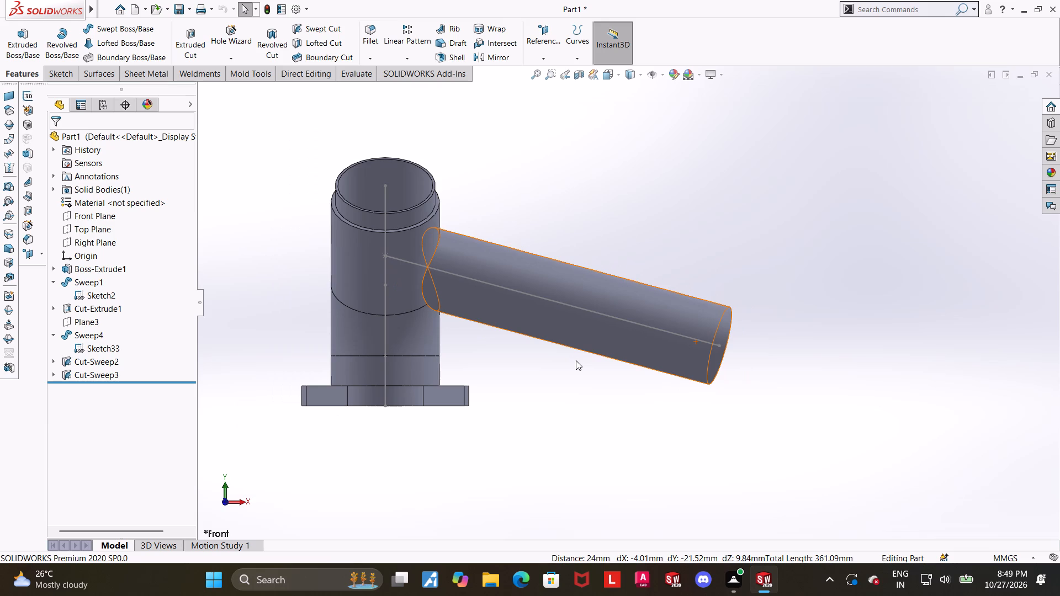
scroll(576, 360, up, 1)
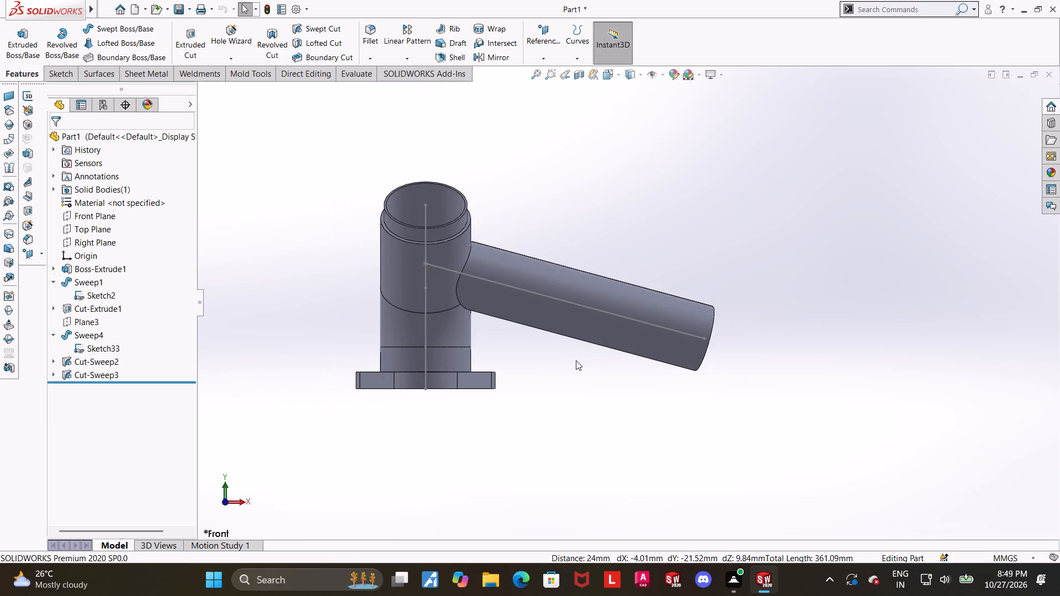
middle_drag(416, 368, 514, 370)
click(614, 76)
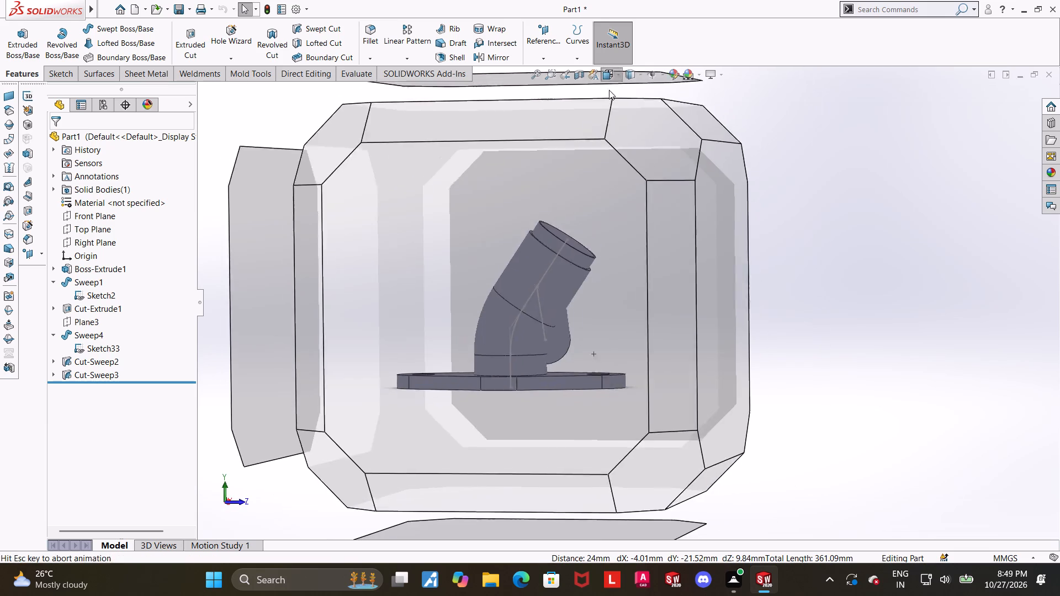
click(497, 328)
click(577, 76)
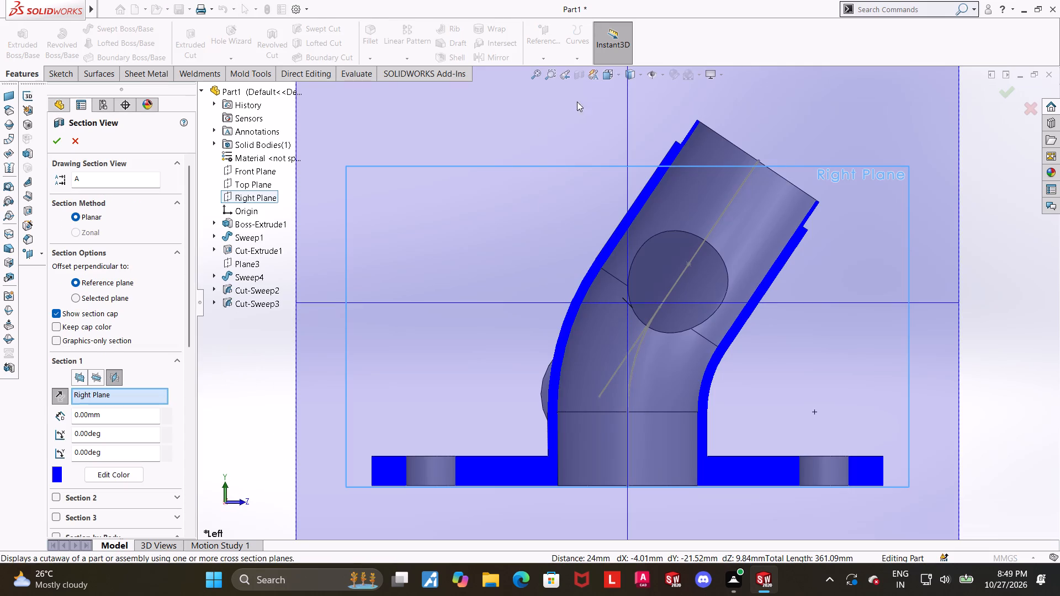
click(59, 140)
Inspect the sectioned pipe and branch opening from rotated, Left and Right views, and turn the section view off.
click(845, 315)
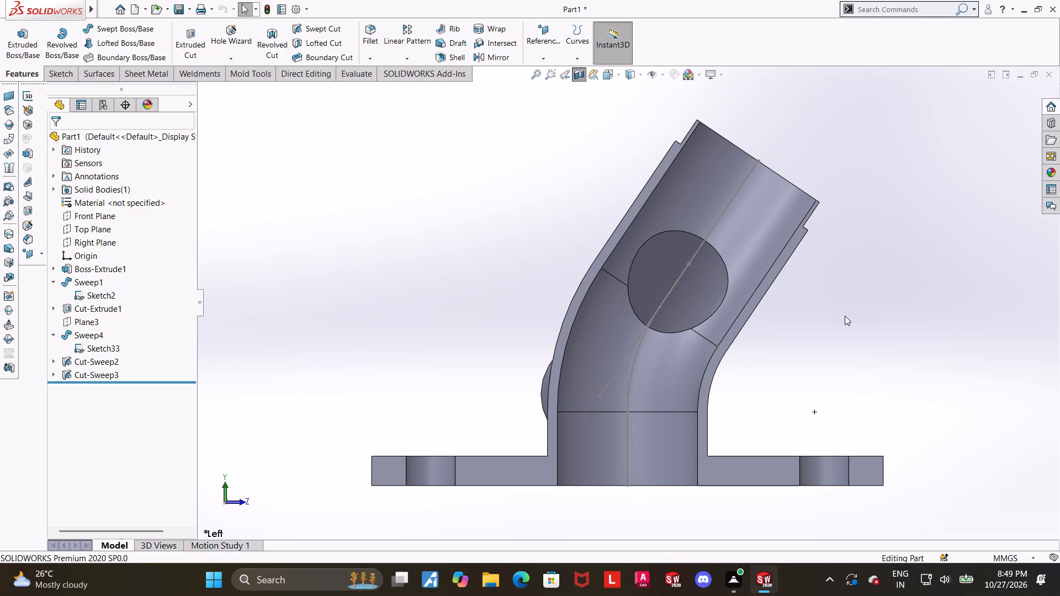
scroll(858, 313, down, 1)
scroll(857, 323, up, 1)
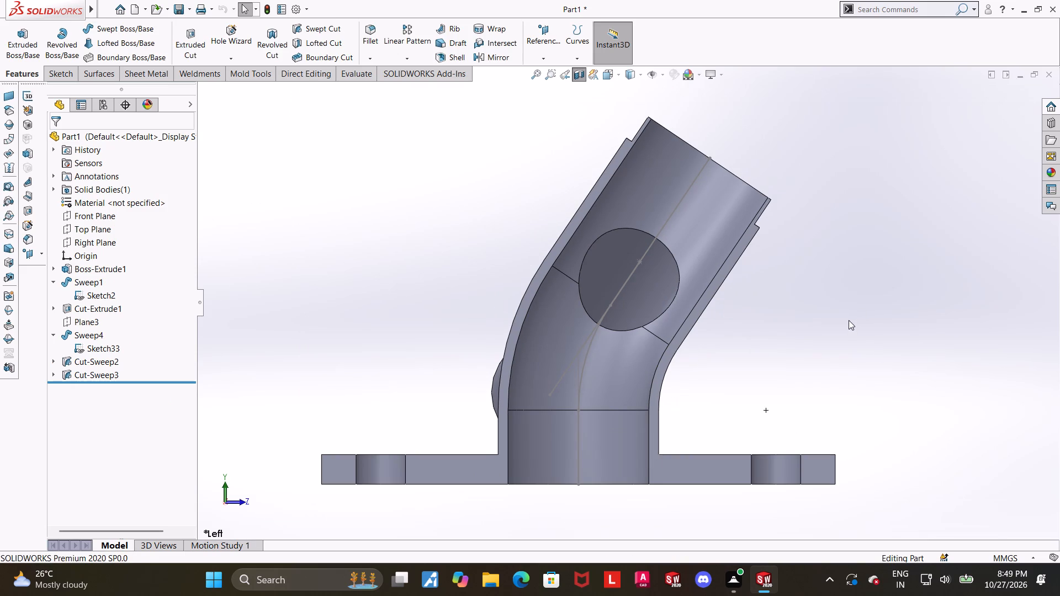
middle_drag(879, 362, 857, 455)
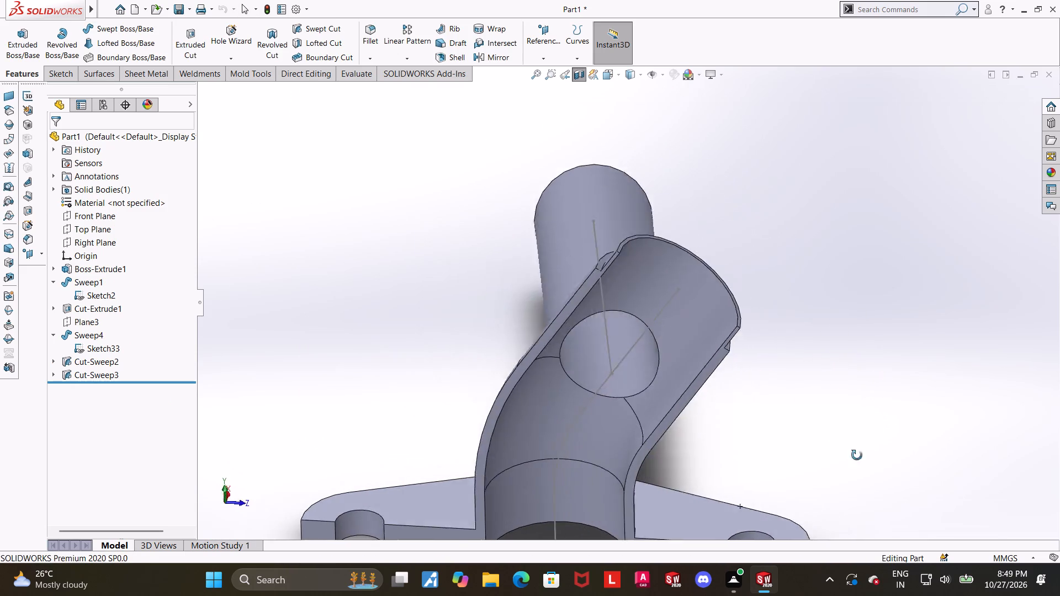
middle_drag(857, 455, 852, 409)
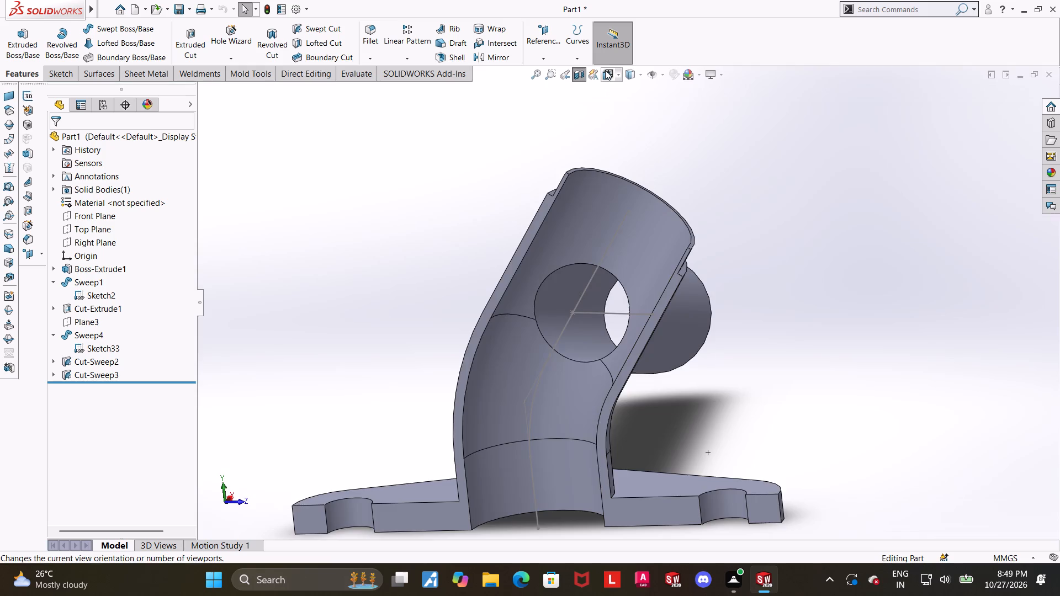
click(605, 70)
click(523, 382)
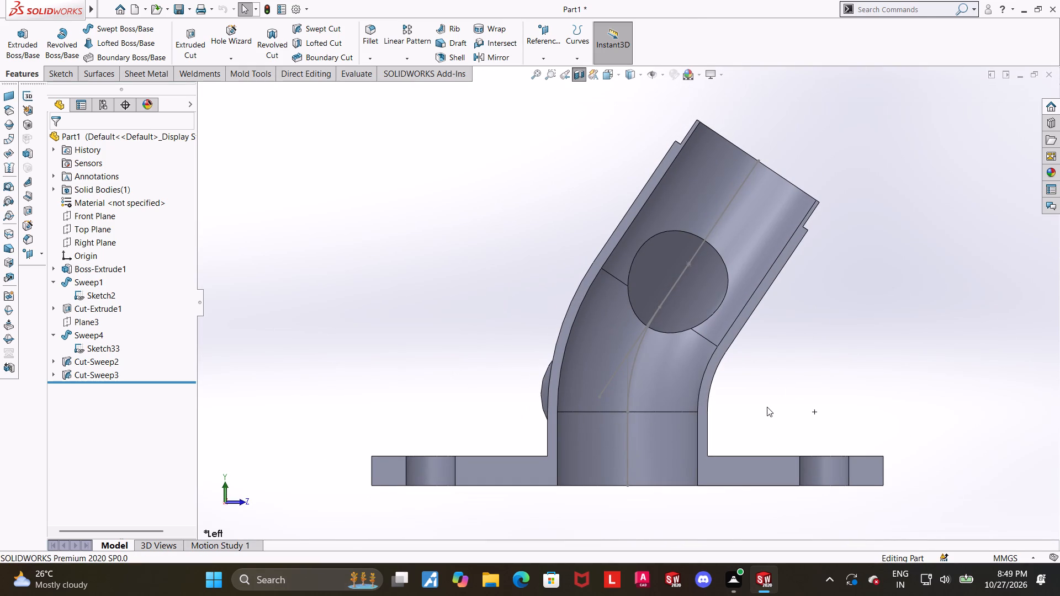
middle_drag(759, 402, 695, 408)
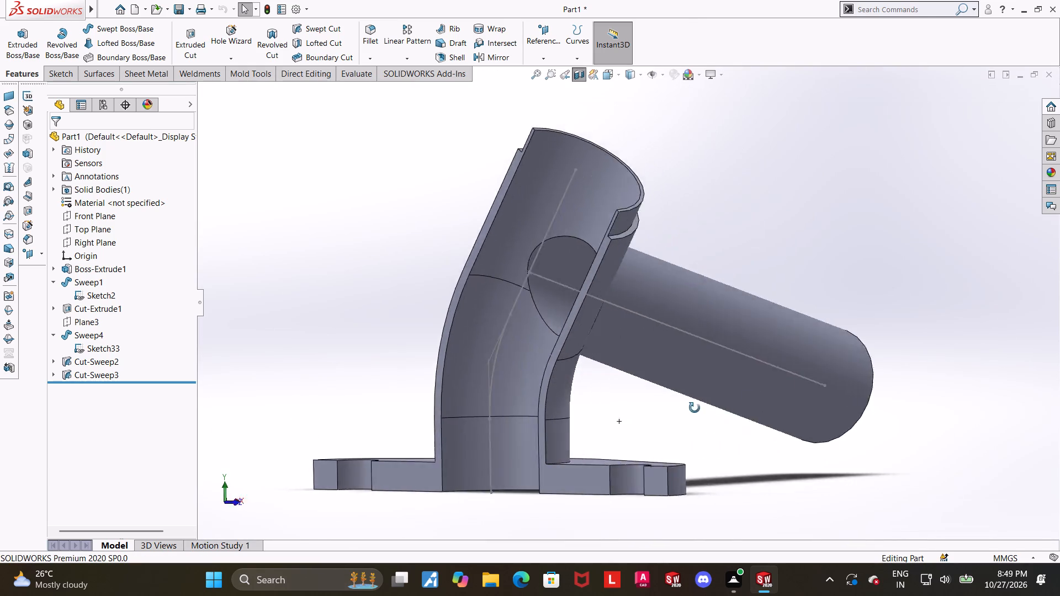
middle_drag(695, 408, 555, 407)
click(605, 73)
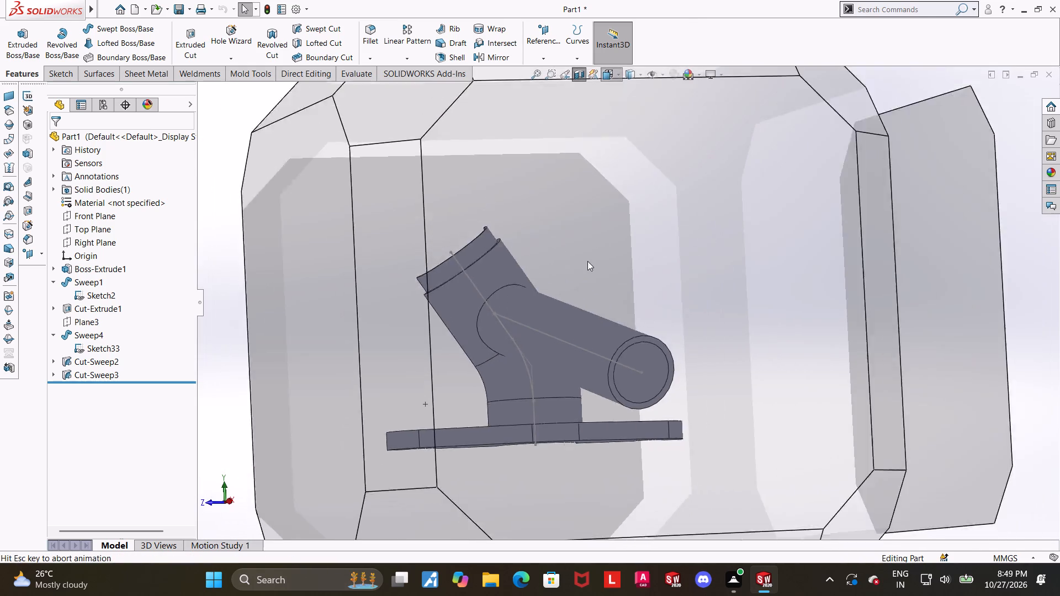
click(546, 334)
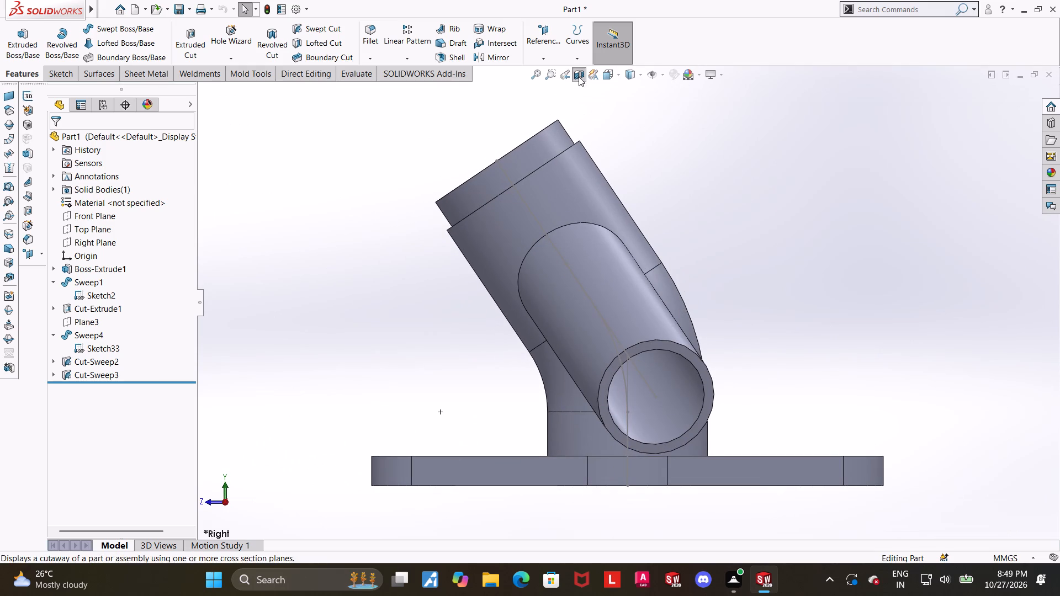
click(579, 77)
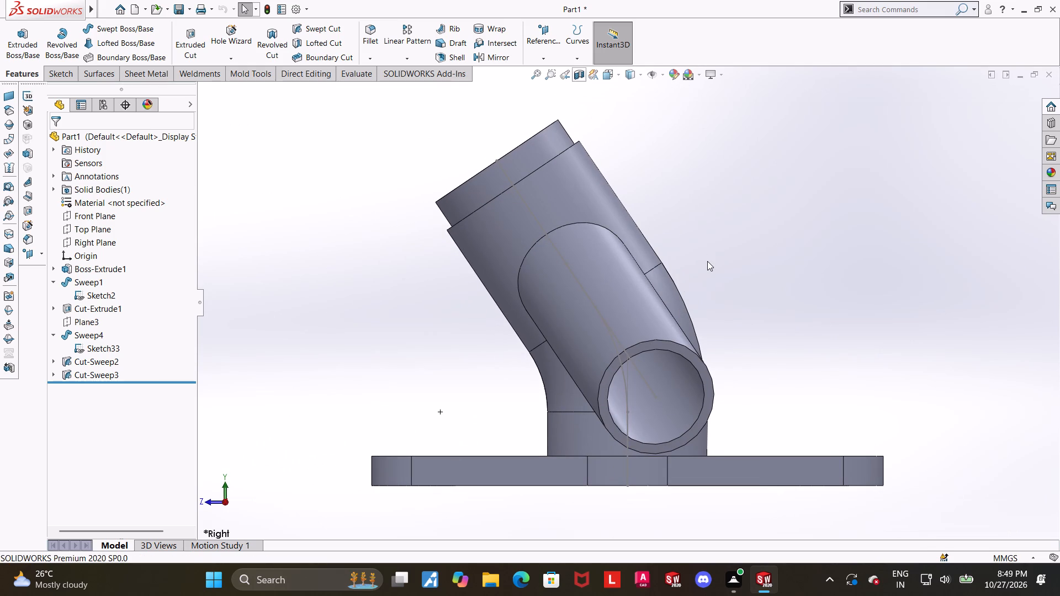
Examine the whole part from both sides and compare the branch path line with the bent pipe in the Left view.
middle_drag(681, 310, 829, 332)
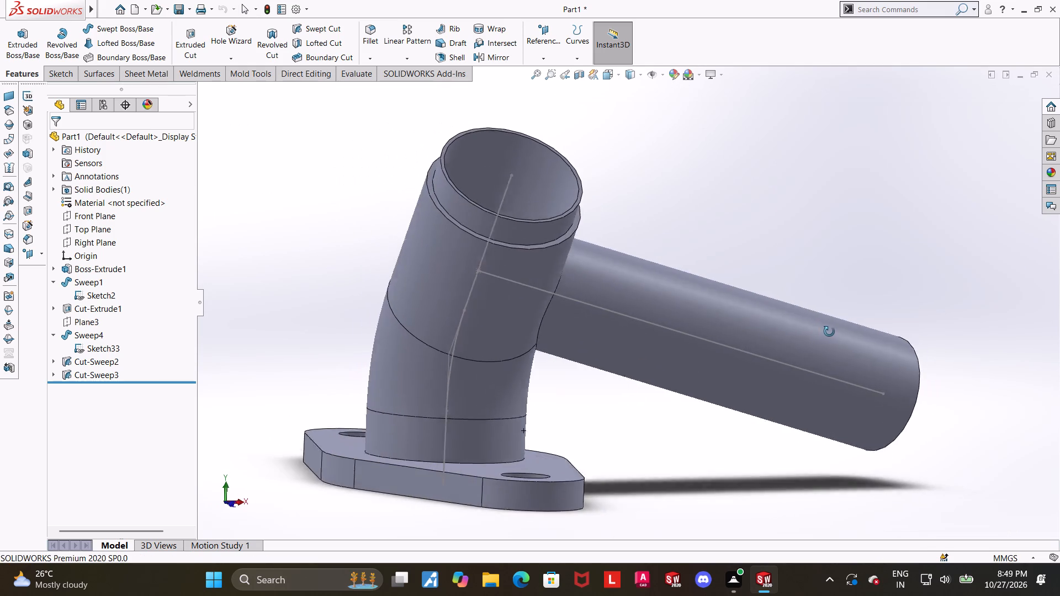
middle_drag(829, 332, 941, 360)
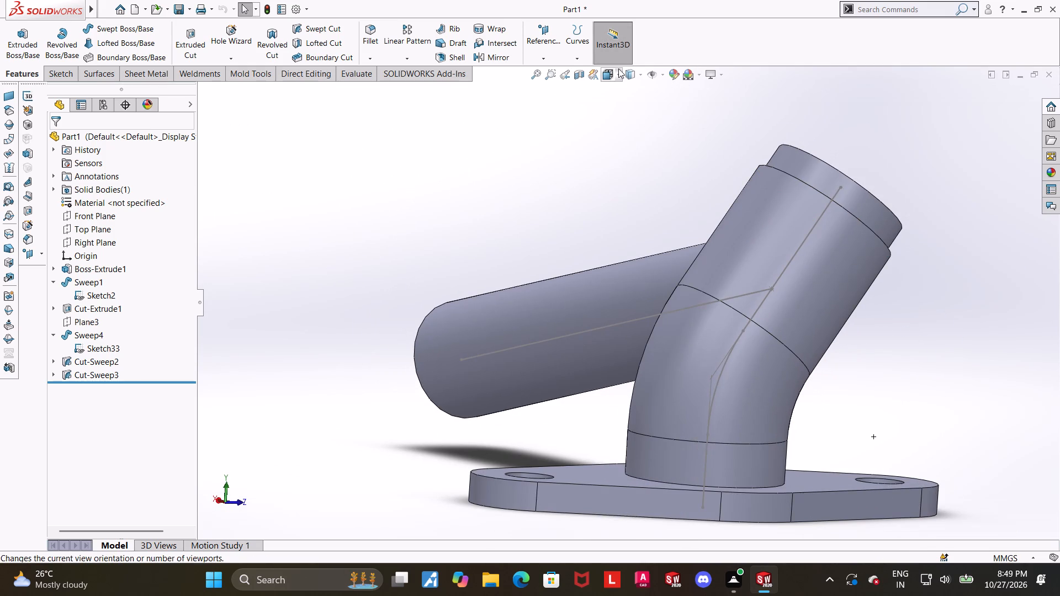
click(613, 73)
click(580, 365)
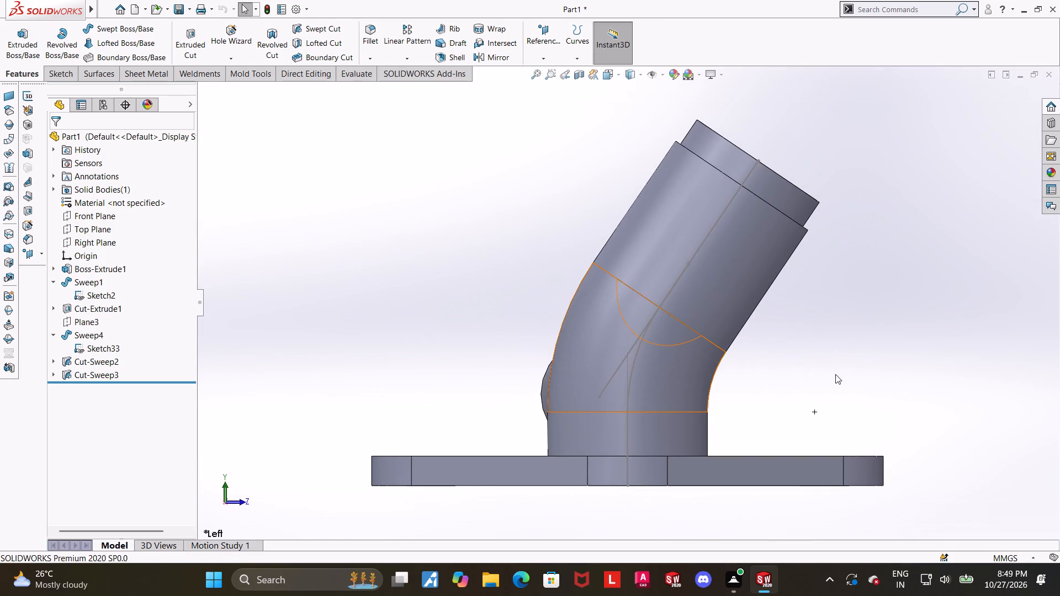
scroll(868, 372, down, 1)
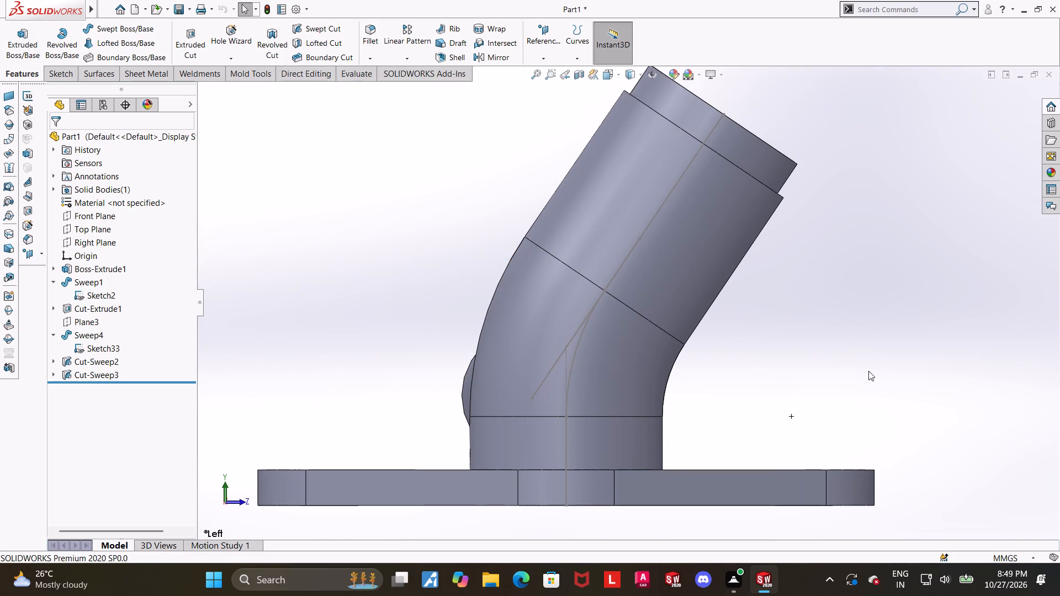
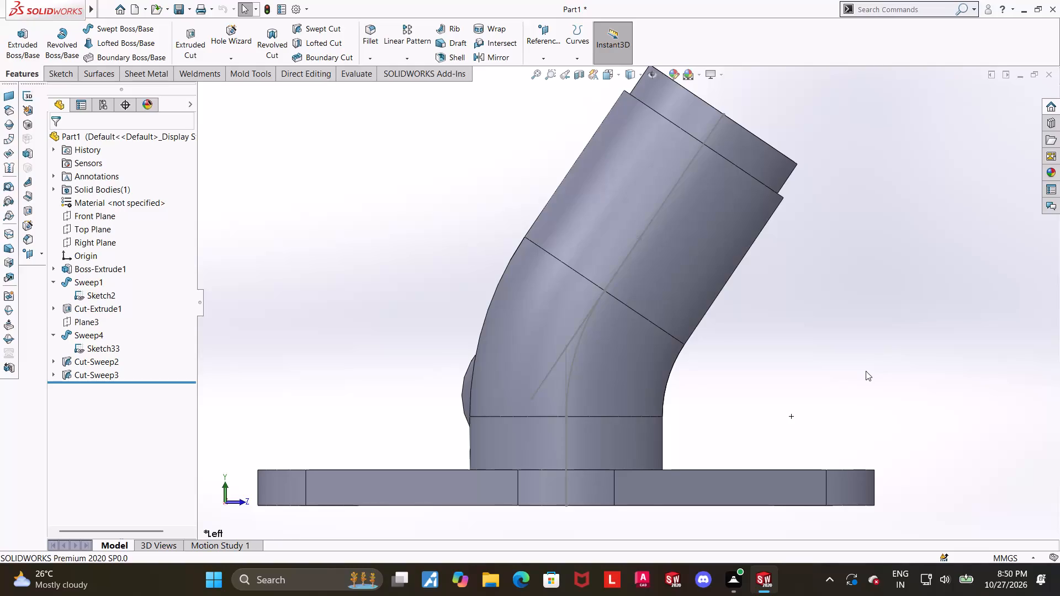
Create a reference plane parallel to the Front Plane through the Sketch2 point at 90 mm height on the inclined pipe centreline.
click(89, 214)
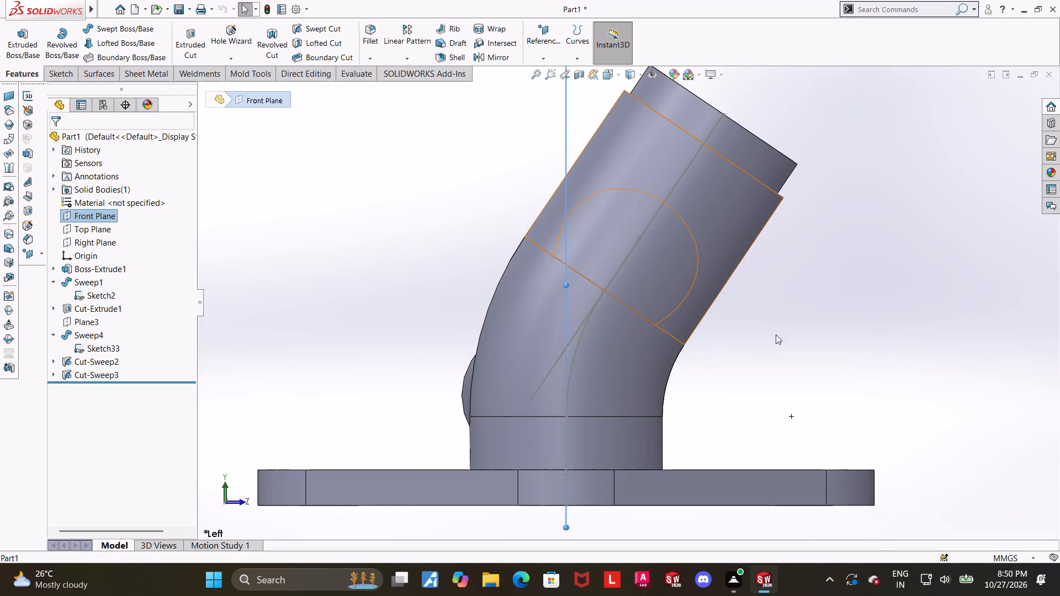
middle_drag(798, 335, 788, 342)
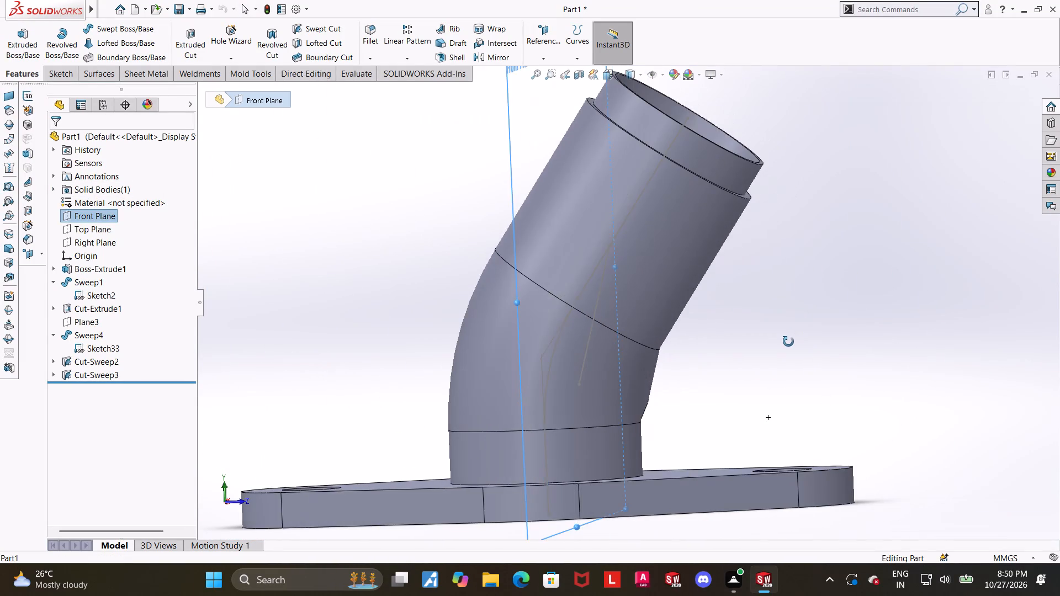
middle_drag(788, 342, 792, 344)
click(607, 73)
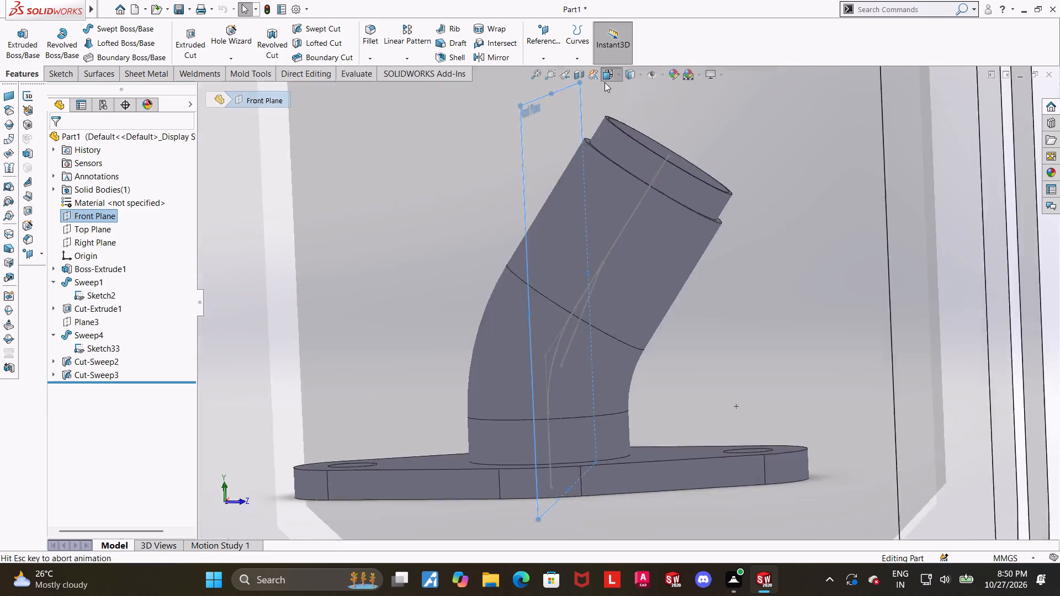
click(575, 319)
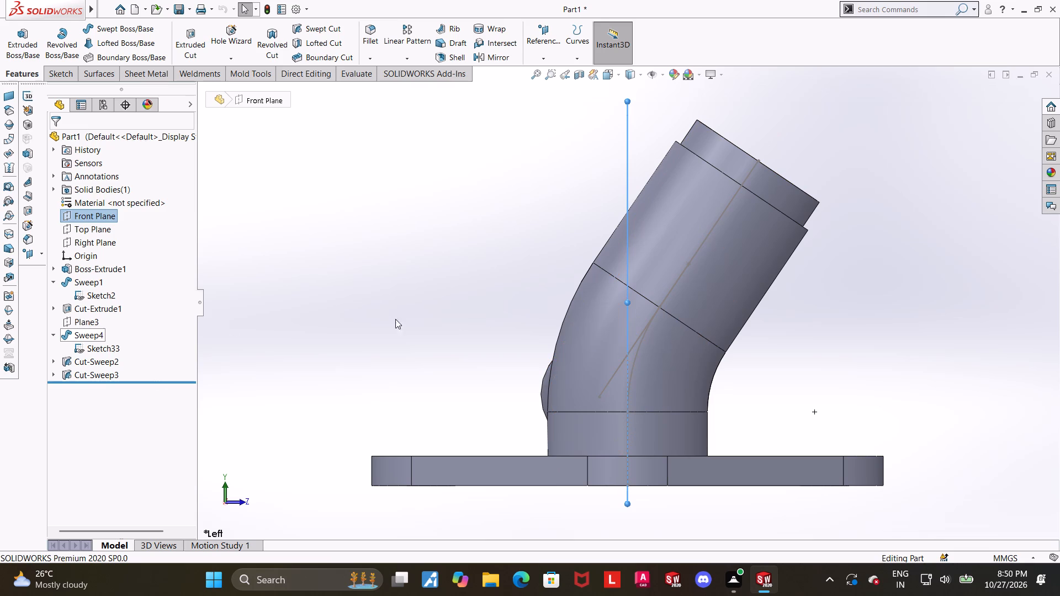
click(689, 263)
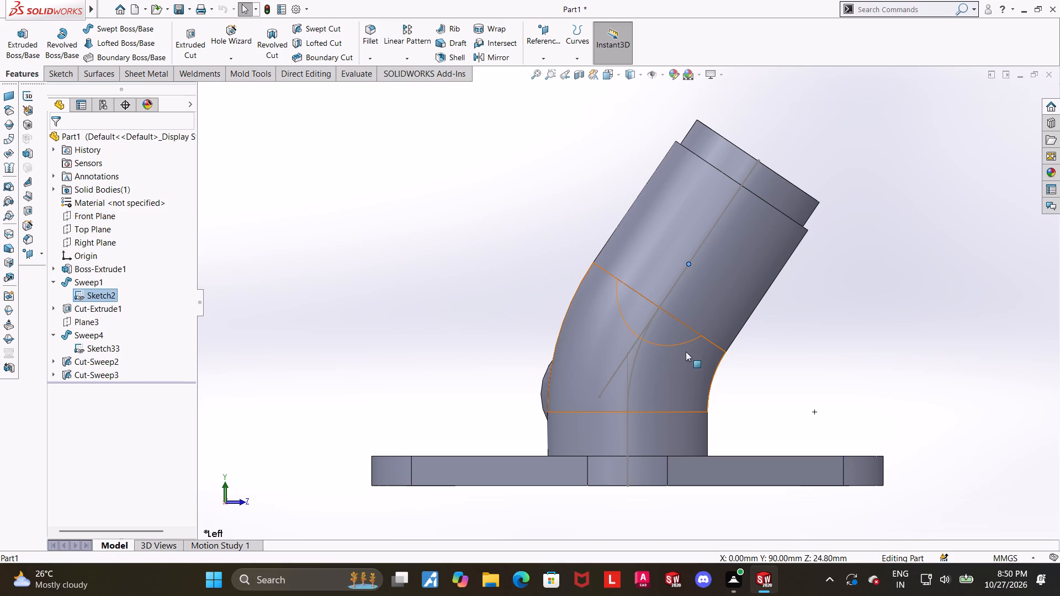
click(546, 62)
click(552, 68)
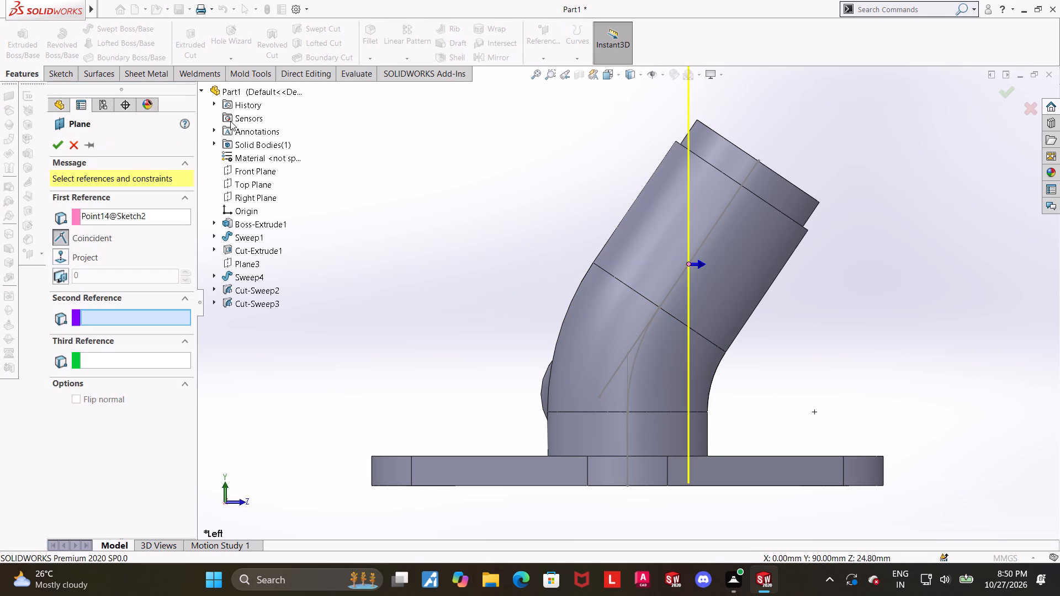
click(247, 171)
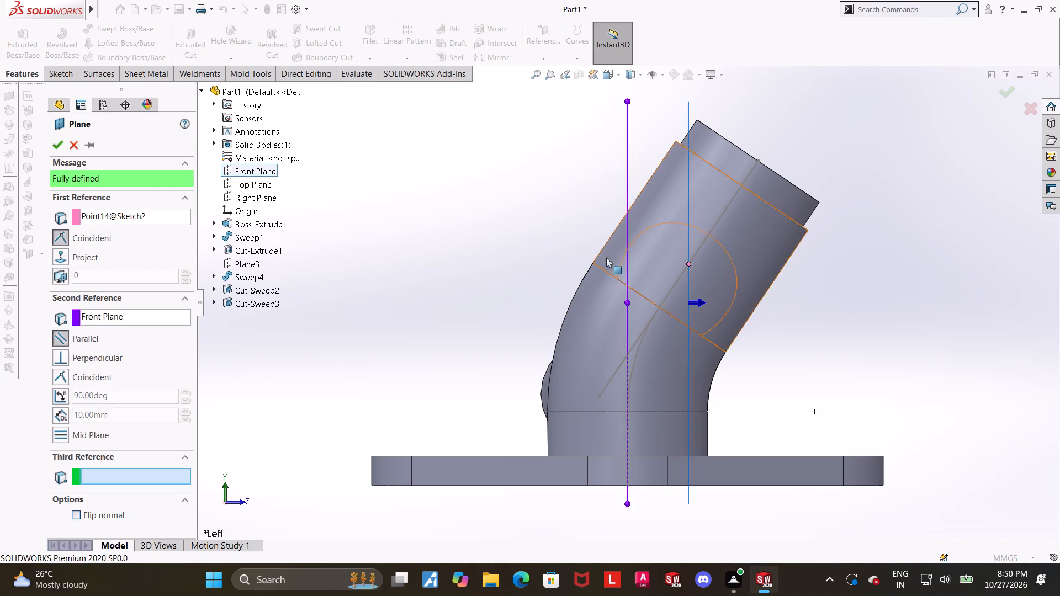
middle_drag(810, 311, 786, 323)
middle_drag(734, 314, 719, 313)
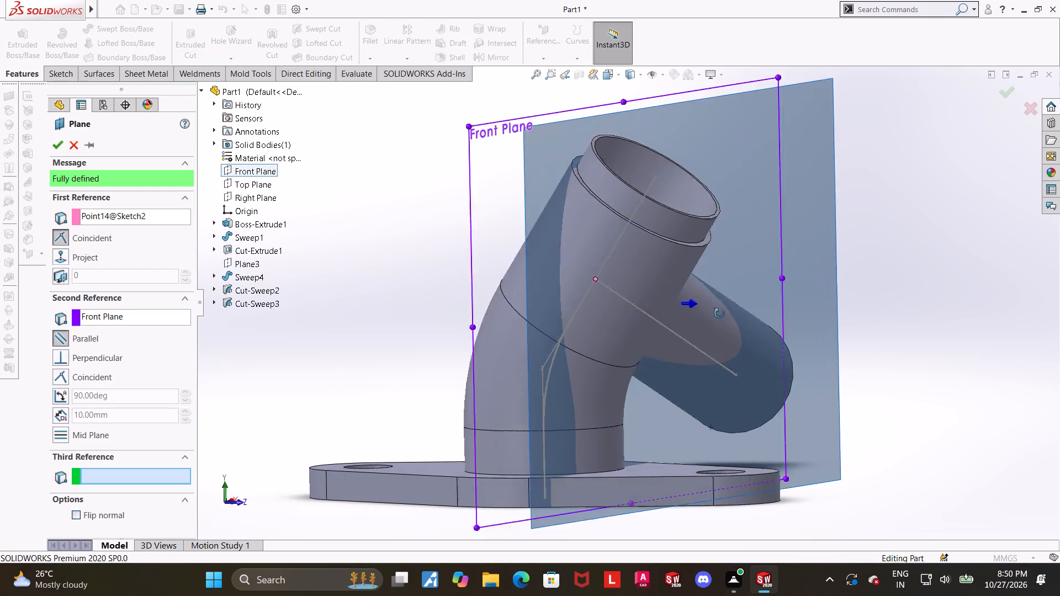
middle_drag(719, 313, 738, 329)
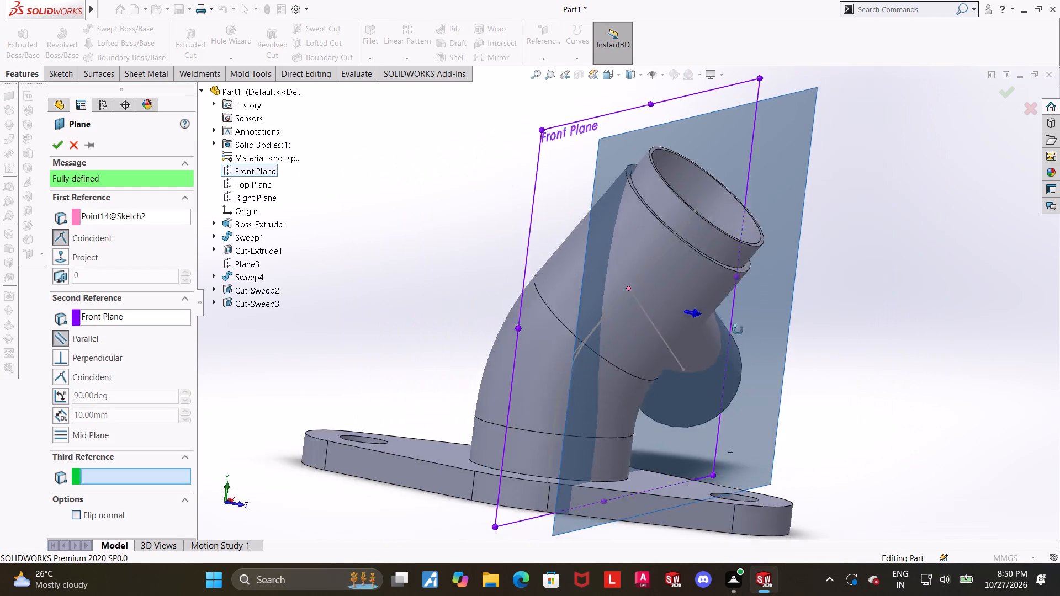
middle_drag(738, 329, 728, 322)
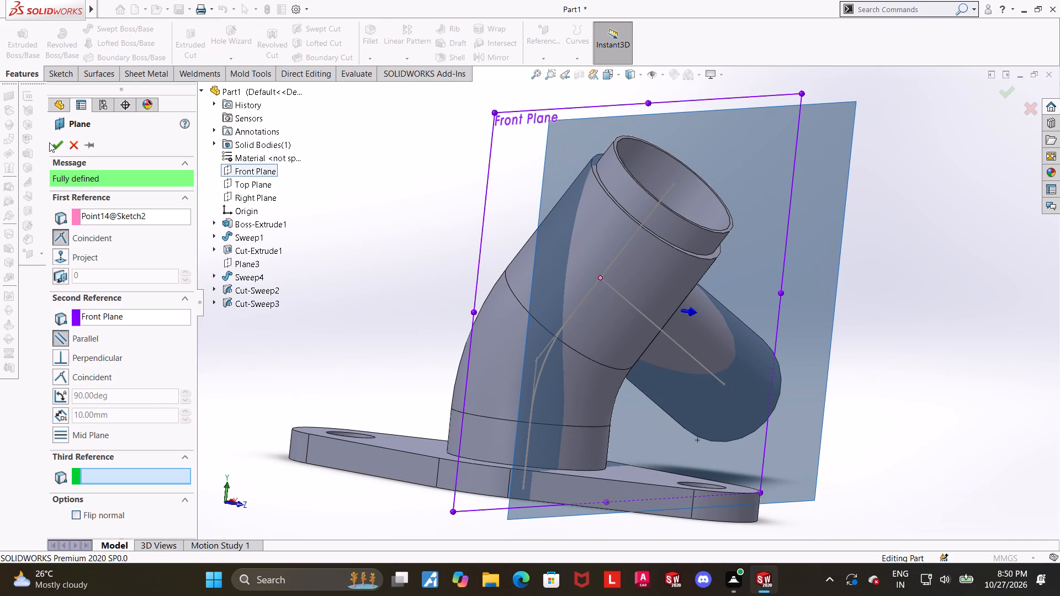
click(54, 144)
Delete Plane3 together with its dependent features Sweep4, Sketch33 and Cut-Sweep3.
middle_drag(899, 350, 879, 345)
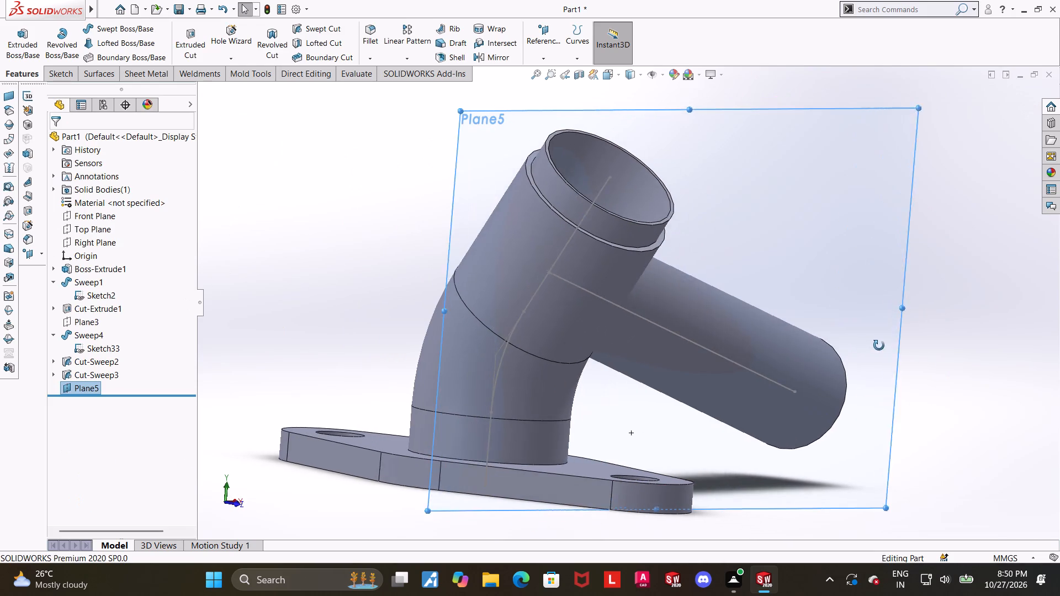
middle_drag(879, 345, 877, 344)
middle_drag(876, 348, 851, 354)
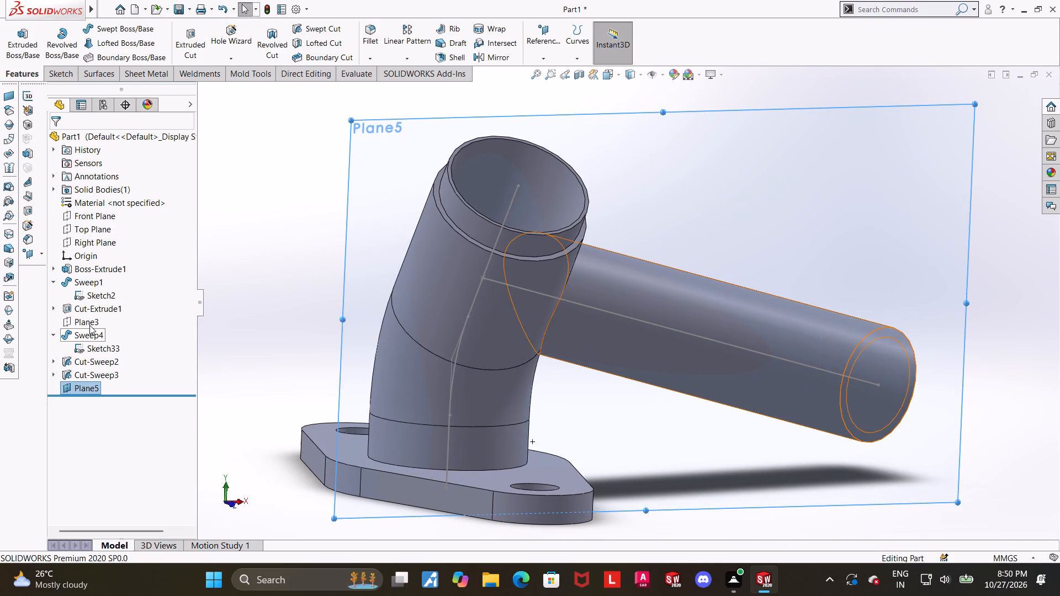
click(89, 325)
middle_drag(674, 344, 703, 345)
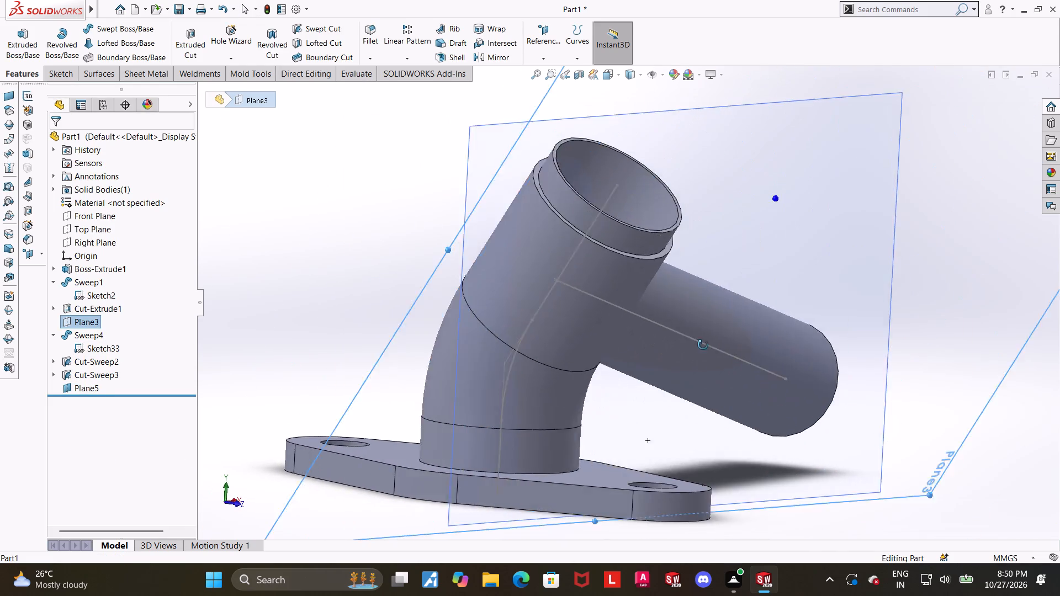
middle_drag(703, 345, 665, 344)
right_click(72, 316)
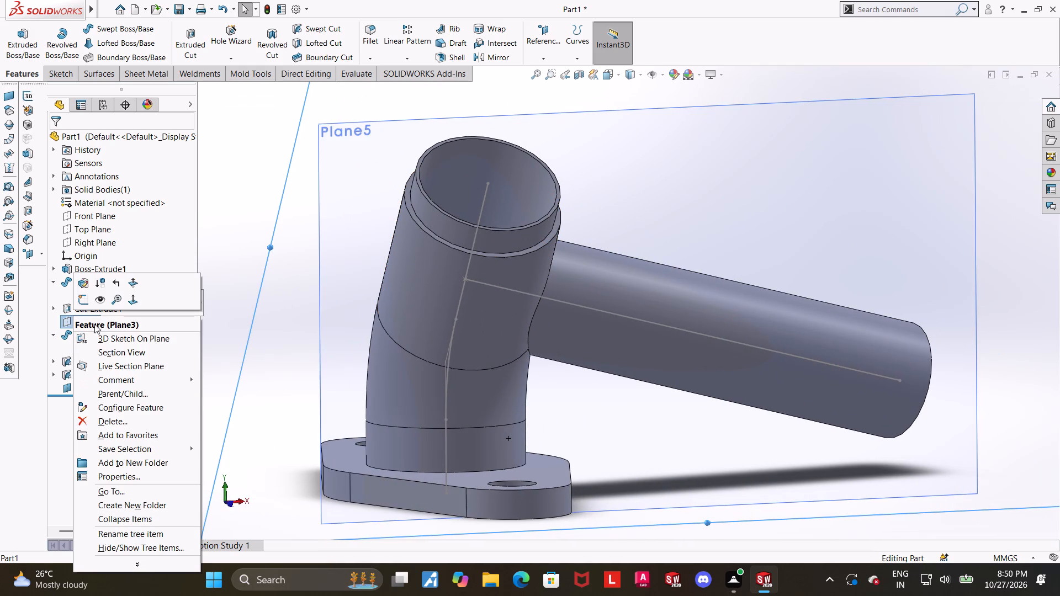
click(130, 424)
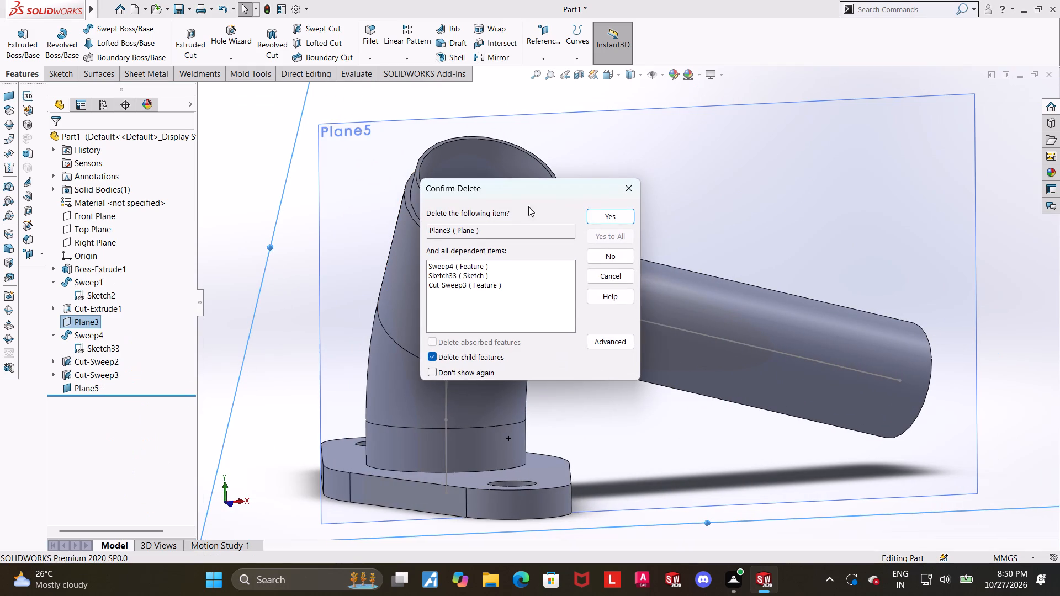
click(594, 219)
scroll(611, 310, up, 4)
middle_drag(680, 351, 664, 351)
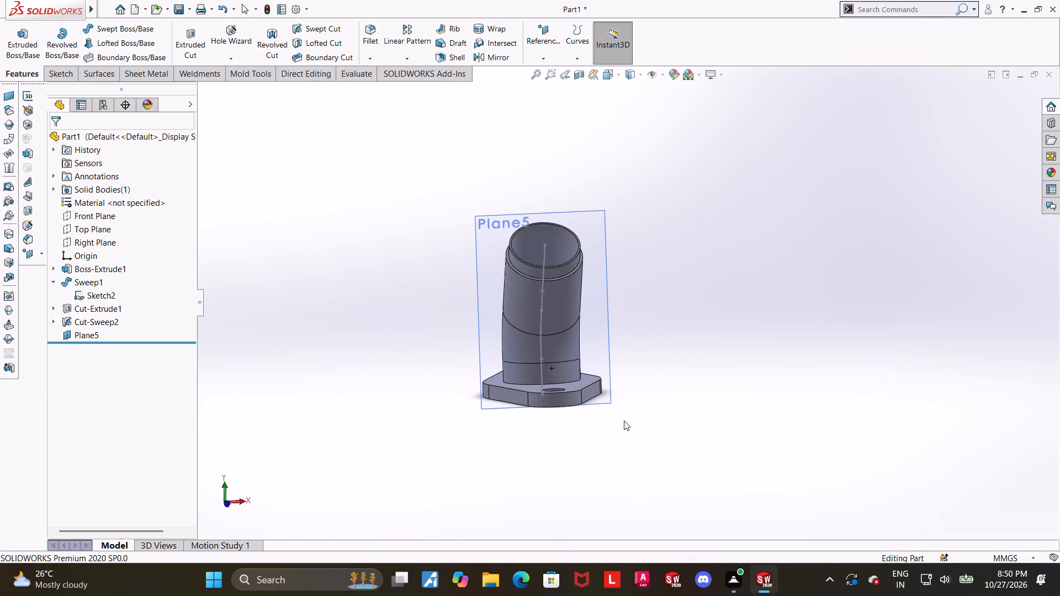
click(655, 393)
Start a new sketch on Plane5.
middle_drag(630, 315, 597, 288)
middle_drag(606, 290, 614, 324)
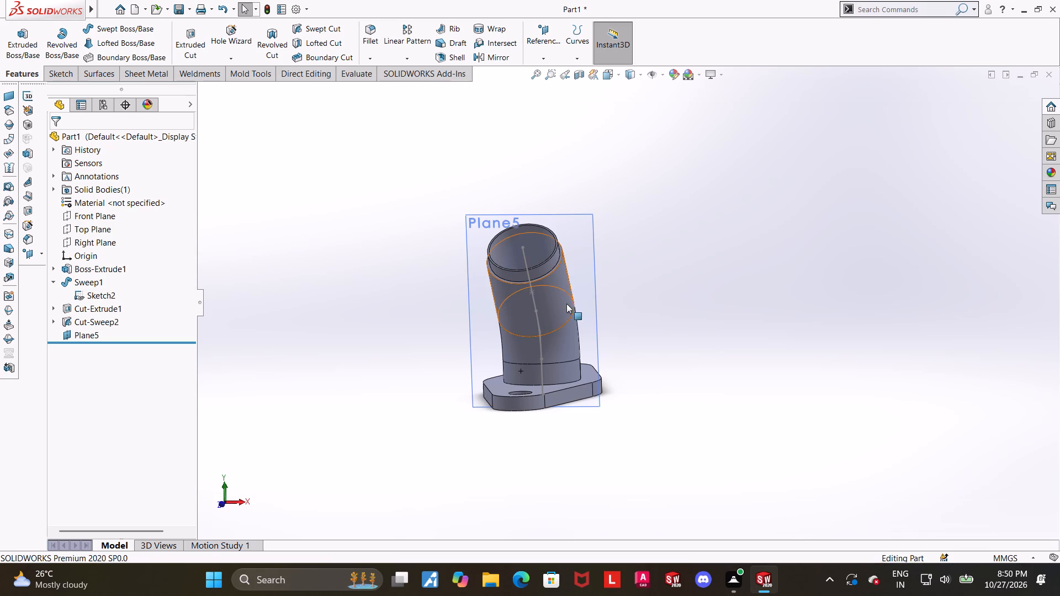
click(575, 285)
click(621, 252)
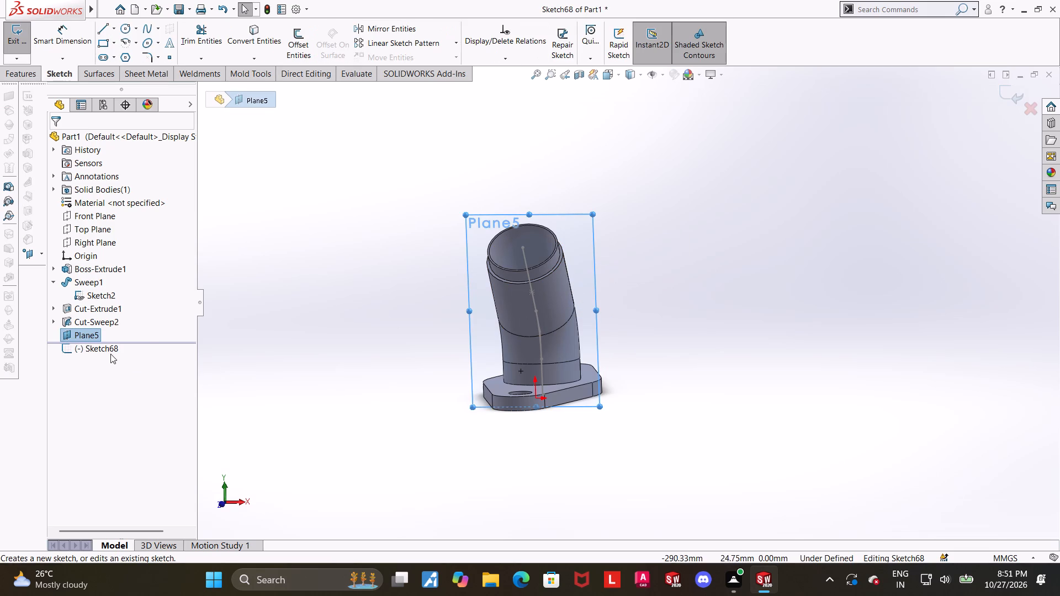
click(110, 354)
click(135, 337)
scroll(809, 425, up, 3)
click(882, 403)
scroll(893, 413, up, 3)
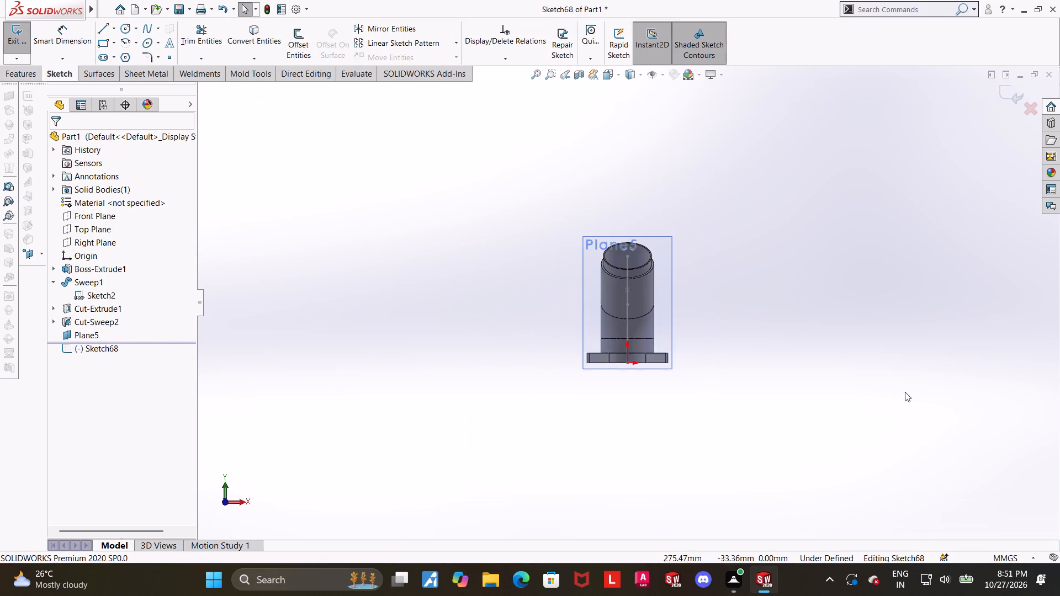
scroll(905, 392, up, 1)
scroll(913, 370, down, 4)
scroll(486, 281, up, 3)
scroll(474, 221, down, 2)
Stretch the displayed boundary of Plane5 sideways so it extends well beyond the pipe in the +X direction.
click(470, 253)
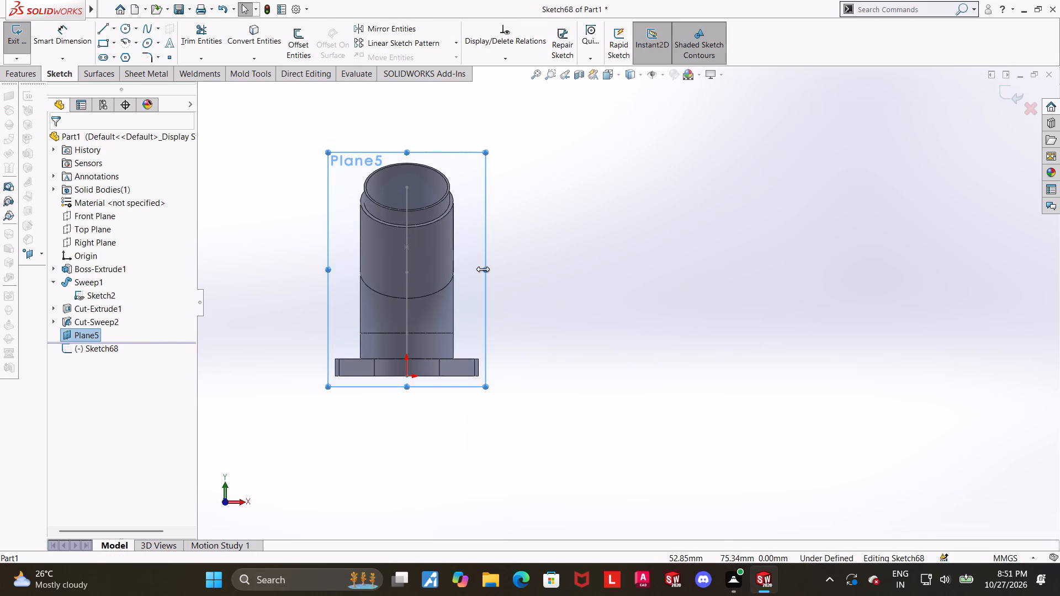
drag(483, 269, 932, 247)
click(855, 443)
scroll(808, 406, up, 3)
scroll(708, 263, down, 4)
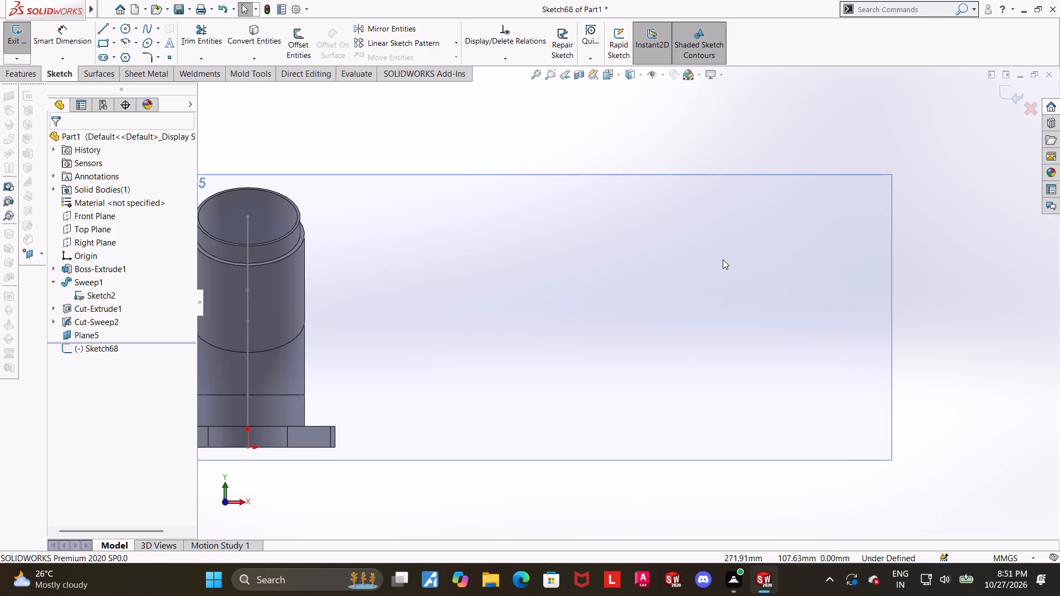
Sketch a line from the 90 mm centreline point outward in +X, sloping down at about 80° to the vertical centreline.
click(106, 28)
click(248, 290)
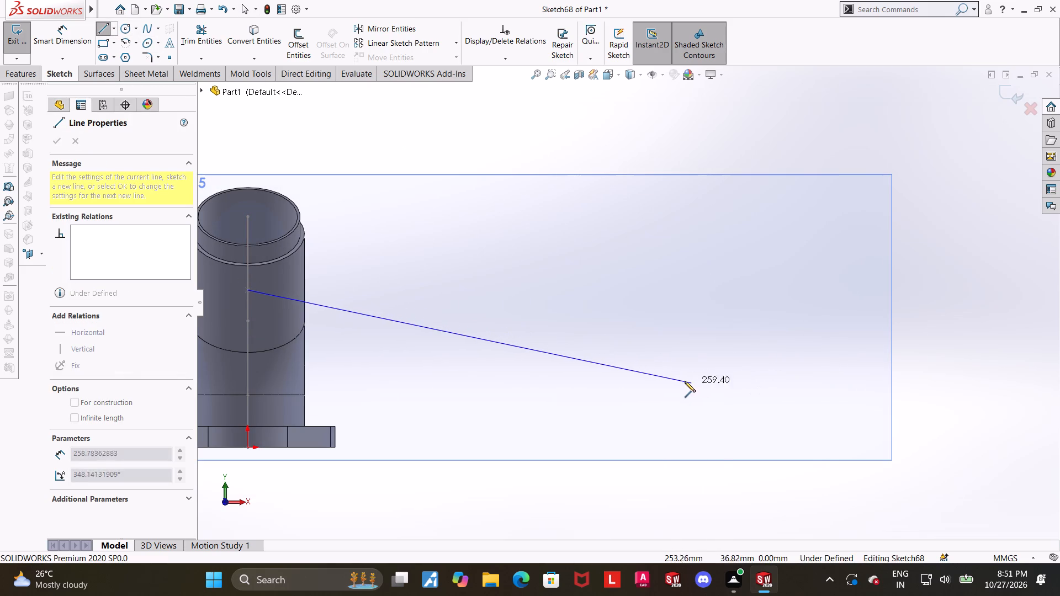
click(670, 366)
key(Escape)
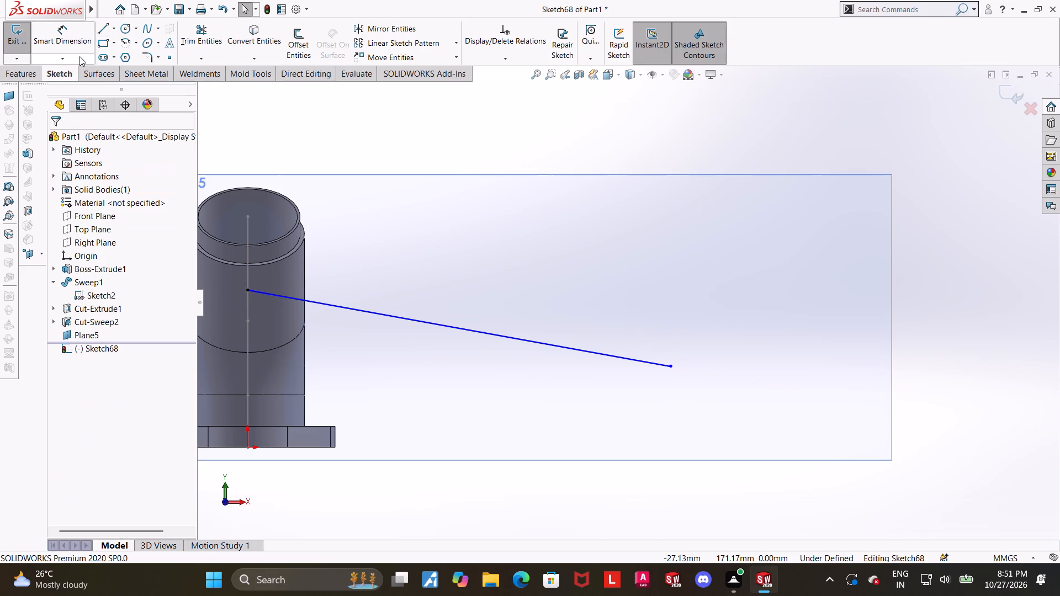
Dimension the angle between the vertical centreline segment and the sloping line as 72°.
drag(55, 38, 61, 38)
scroll(368, 274, up, 2)
scroll(385, 374, down, 1)
click(370, 374)
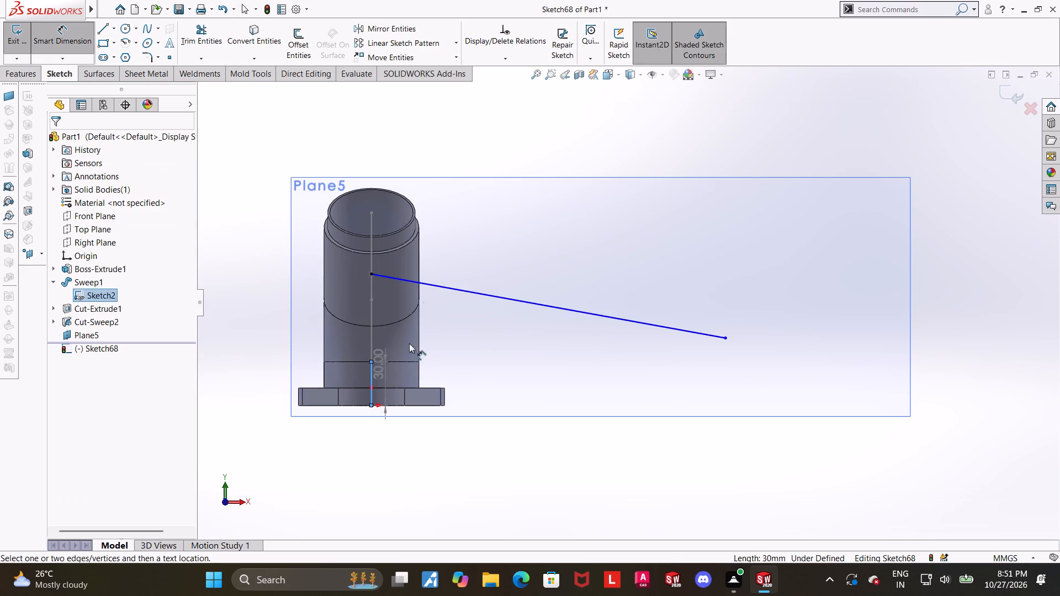
click(458, 289)
click(418, 354)
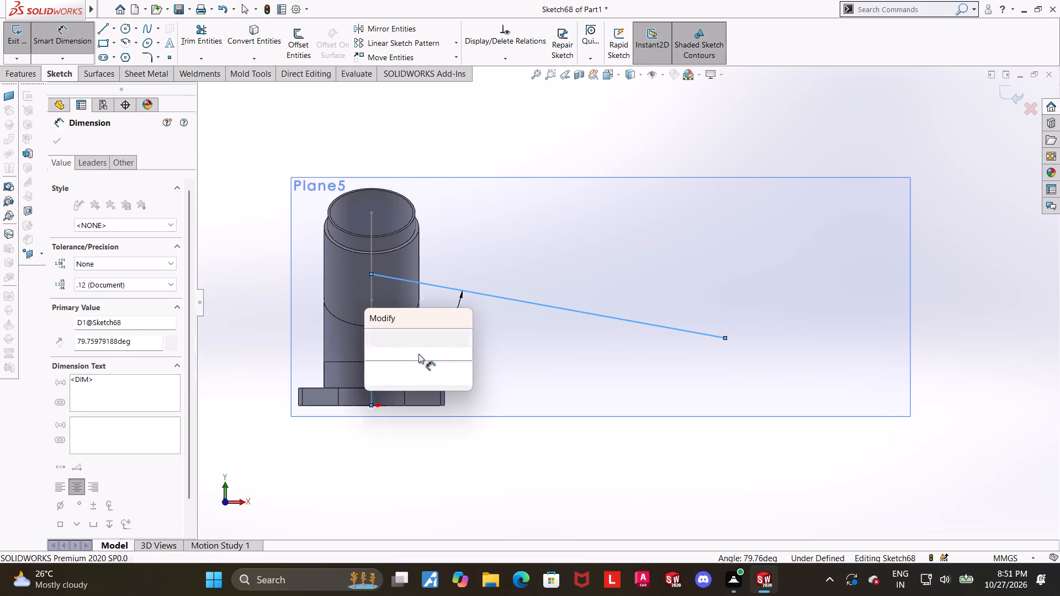
text(72)
key(Return)
key(Escape)
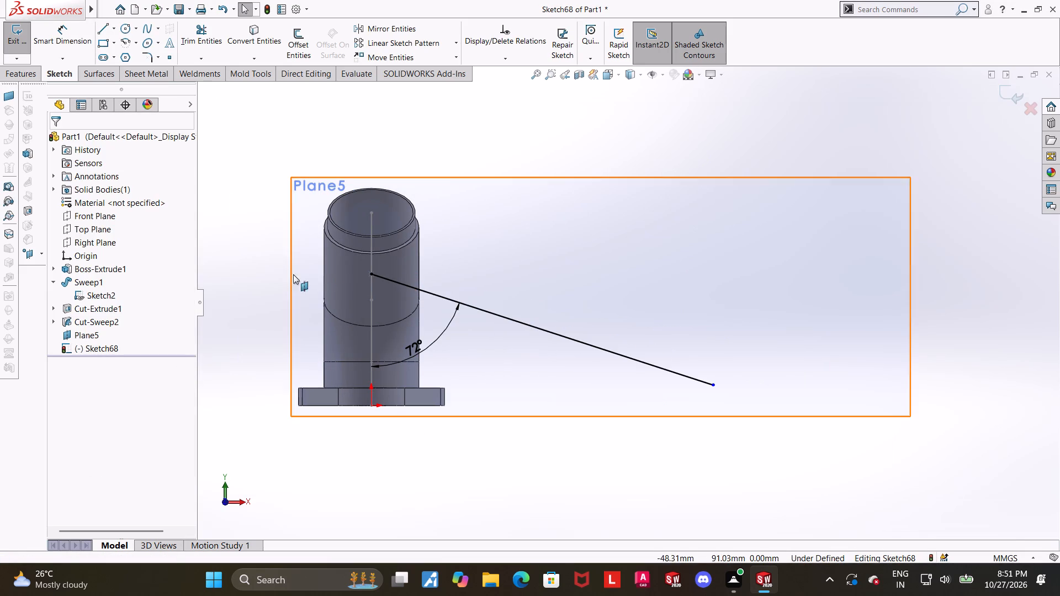
Dimension the horizontal distance from the origin to the sloping line's outer endpoint as 200 mm and finish the sketch.
click(61, 38)
click(714, 385)
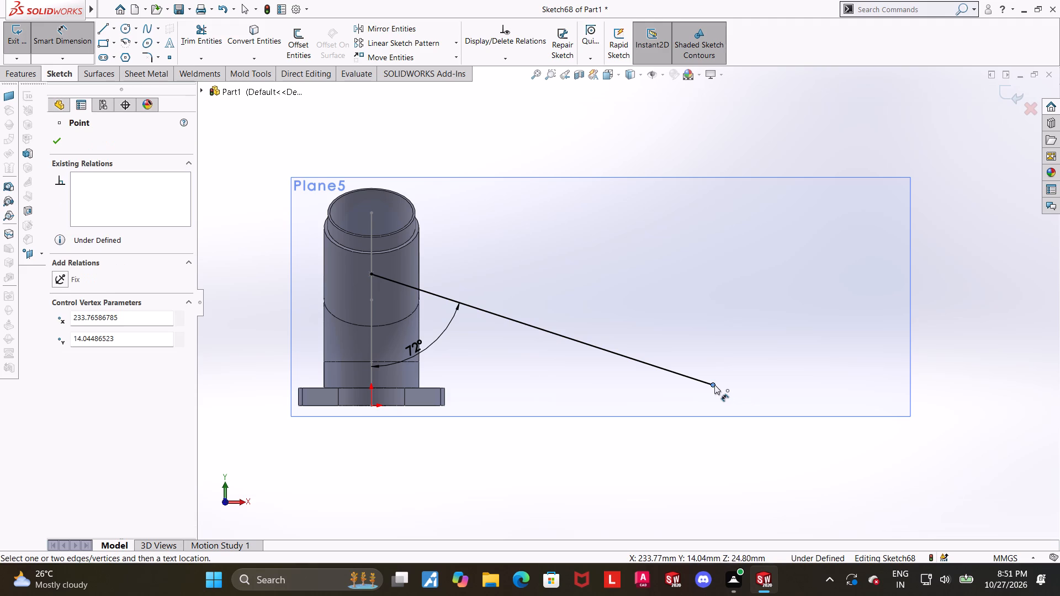
click(372, 408)
click(483, 148)
text(200)
key(Return)
key(Escape)
click(563, 405)
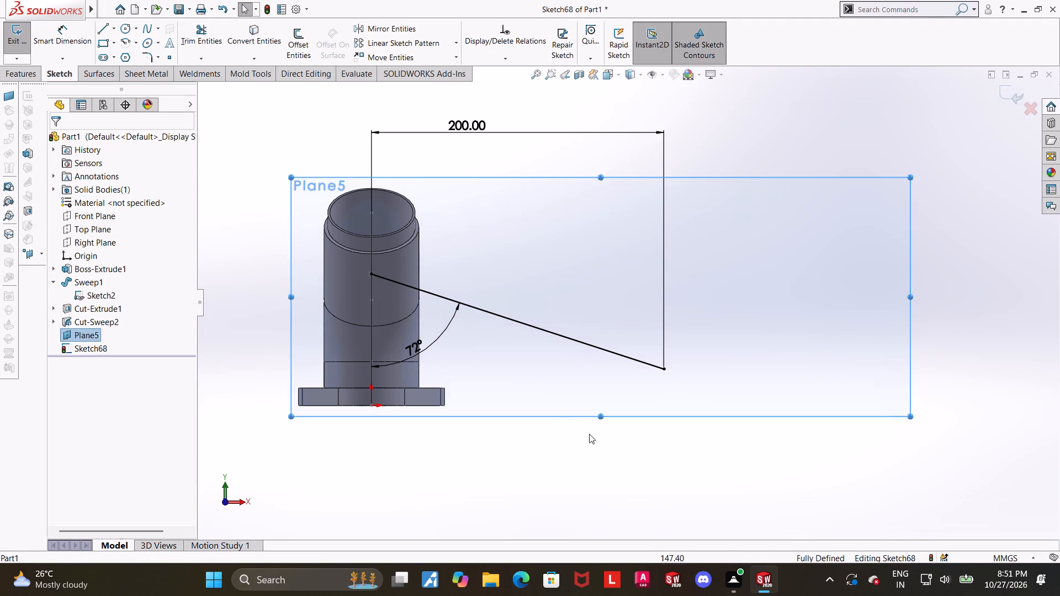
scroll(589, 434, up, 1)
scroll(685, 370, down, 1)
scroll(653, 334, up, 1)
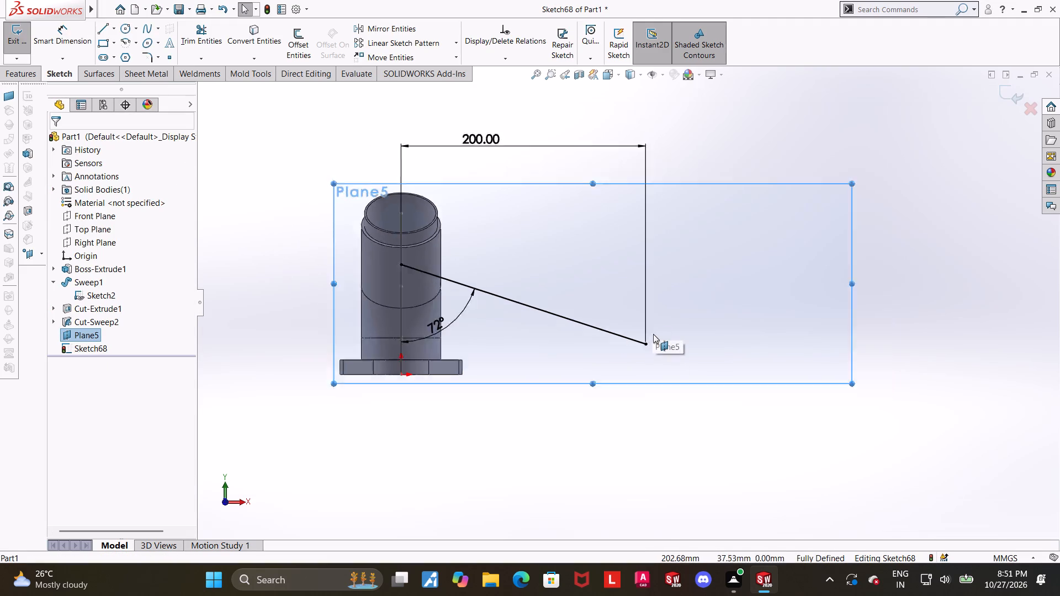
scroll(536, 251, down, 1)
click(575, 455)
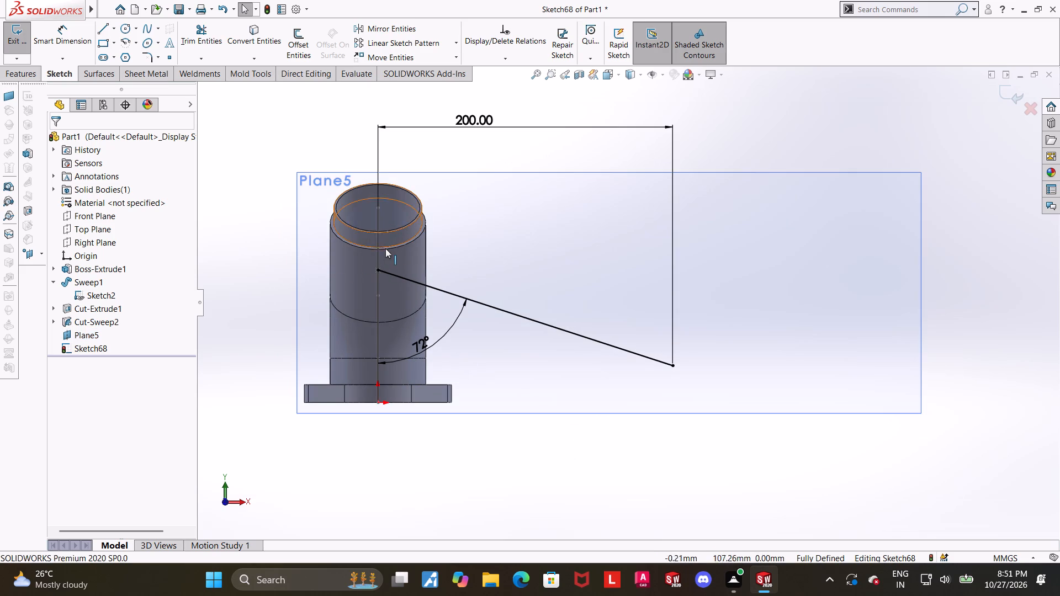
click(1006, 98)
Examine the branch path line against the main pipe's centreline sketch and its dimensions from several angles.
middle_drag(539, 320, 565, 322)
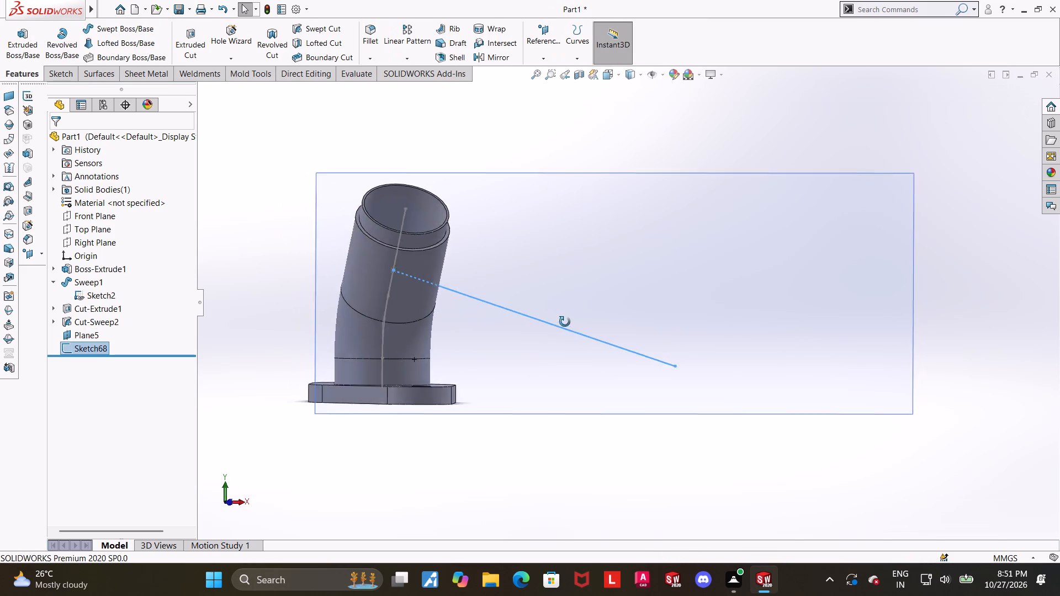
middle_drag(565, 322, 589, 329)
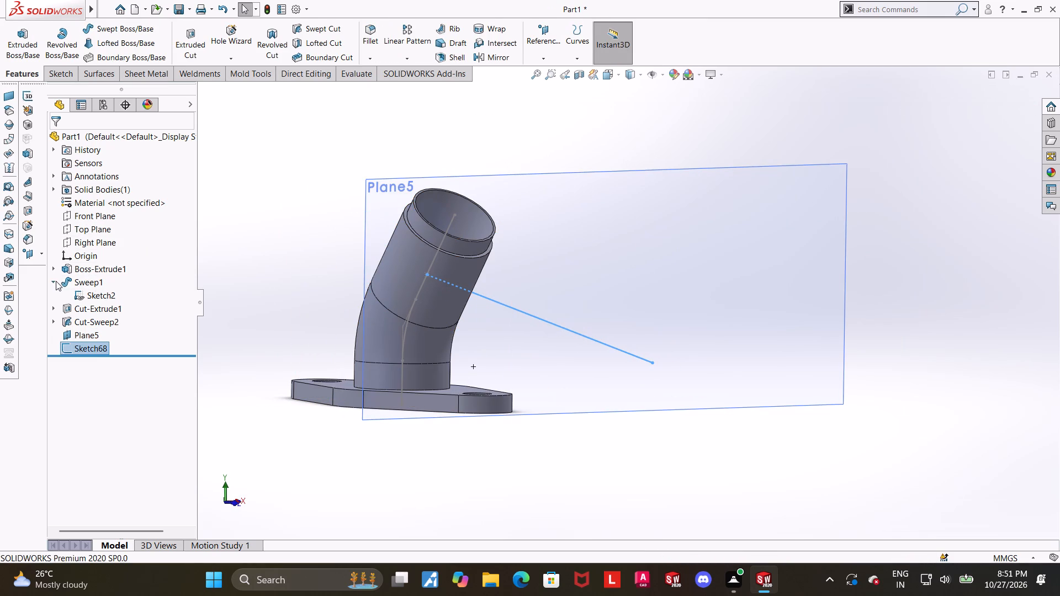
click(56, 281)
click(55, 281)
click(78, 295)
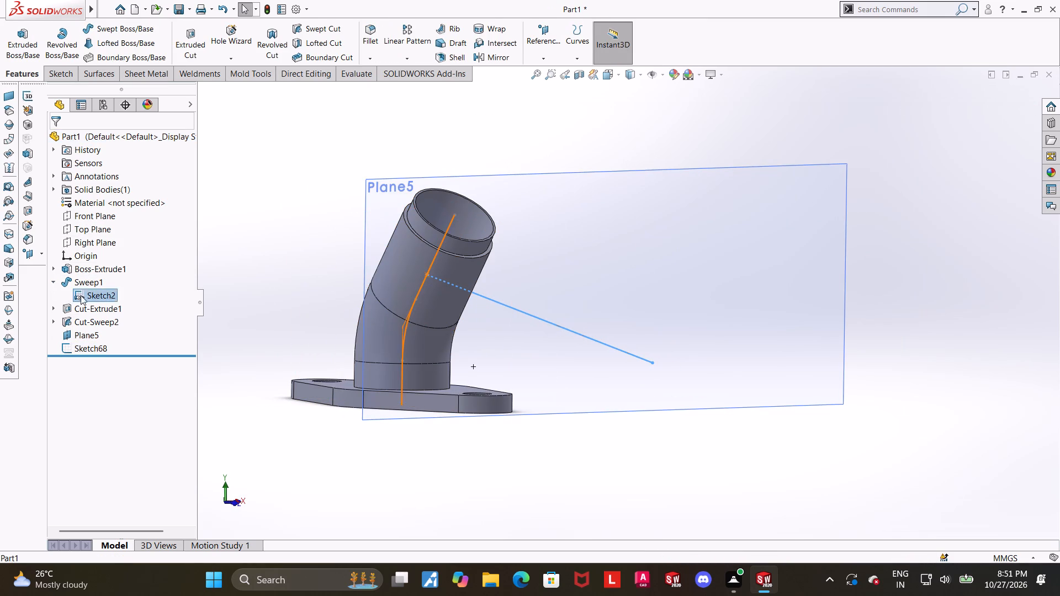
scroll(438, 282, down, 2)
middle_drag(454, 327, 502, 328)
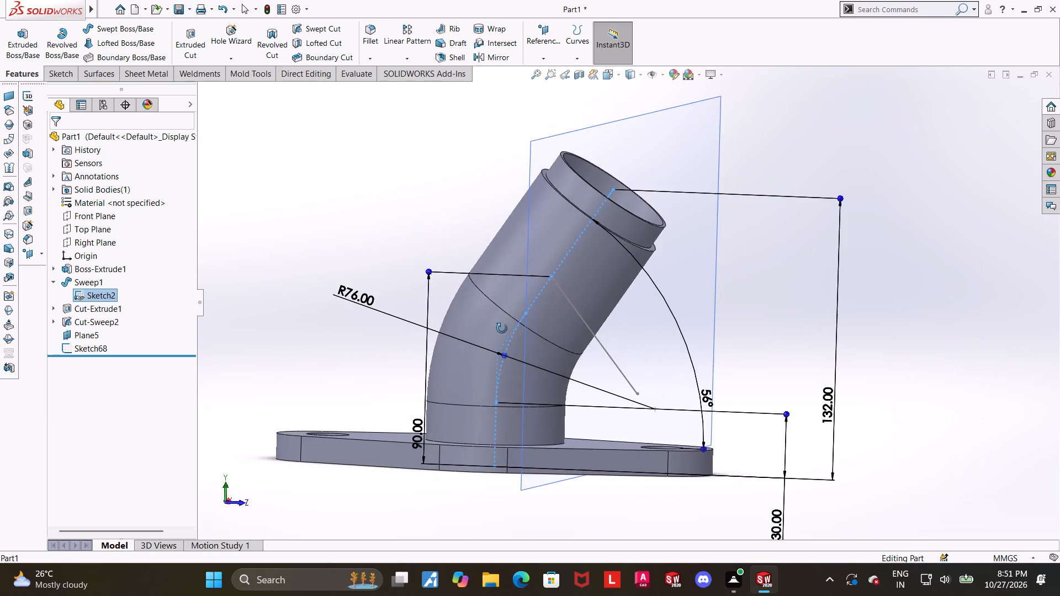
middle_drag(502, 328, 434, 331)
scroll(432, 323, up, 3)
click(791, 430)
middle_drag(773, 419, 744, 424)
scroll(777, 291, down, 2)
Sweep a solid 48 mm diameter circular profile along the sloping branch path line.
click(114, 33)
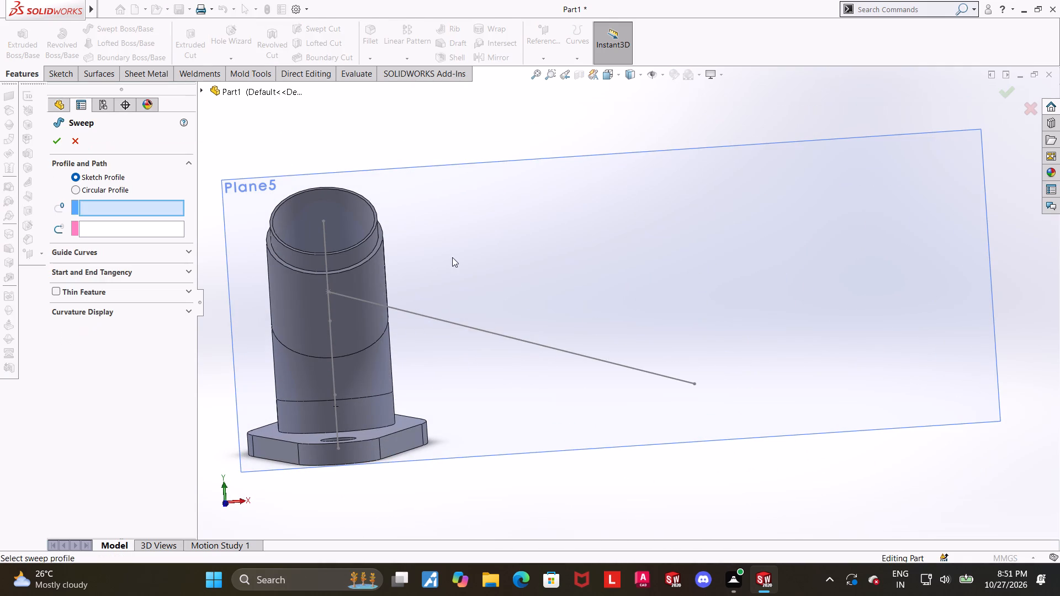
click(469, 329)
click(75, 188)
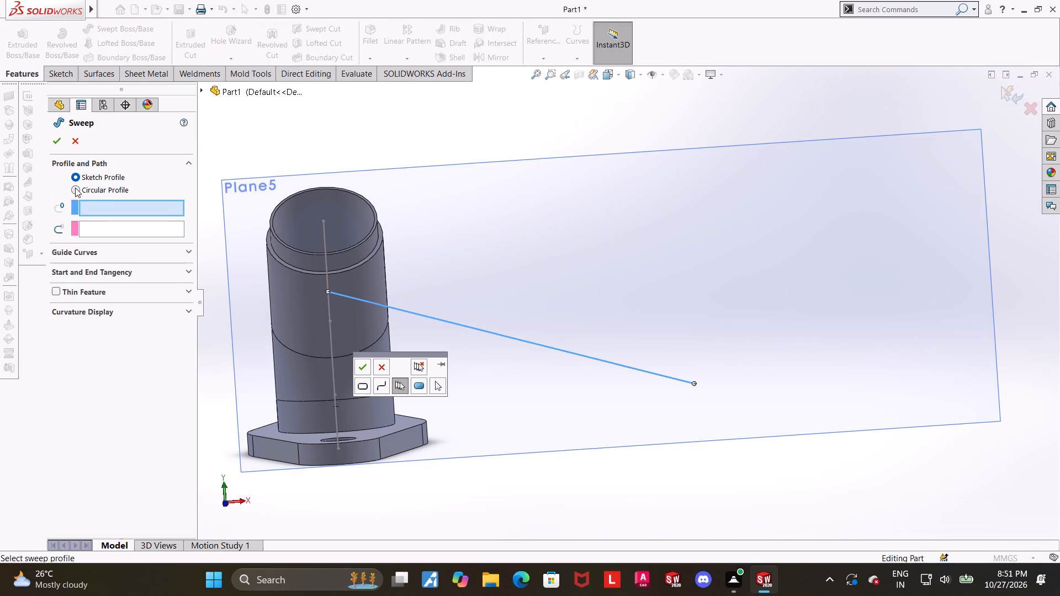
key(Escape)
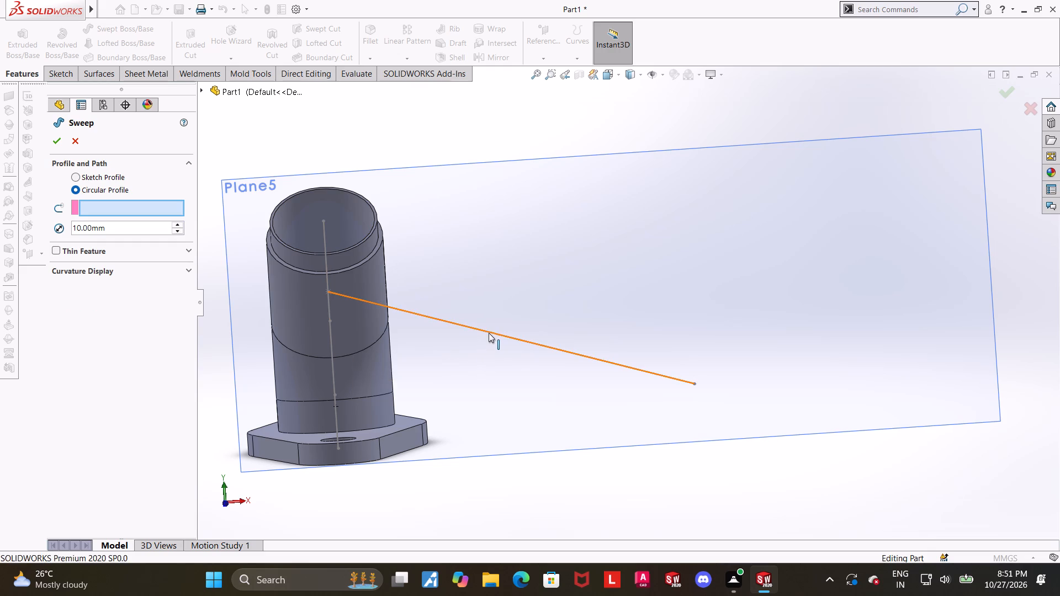
click(489, 332)
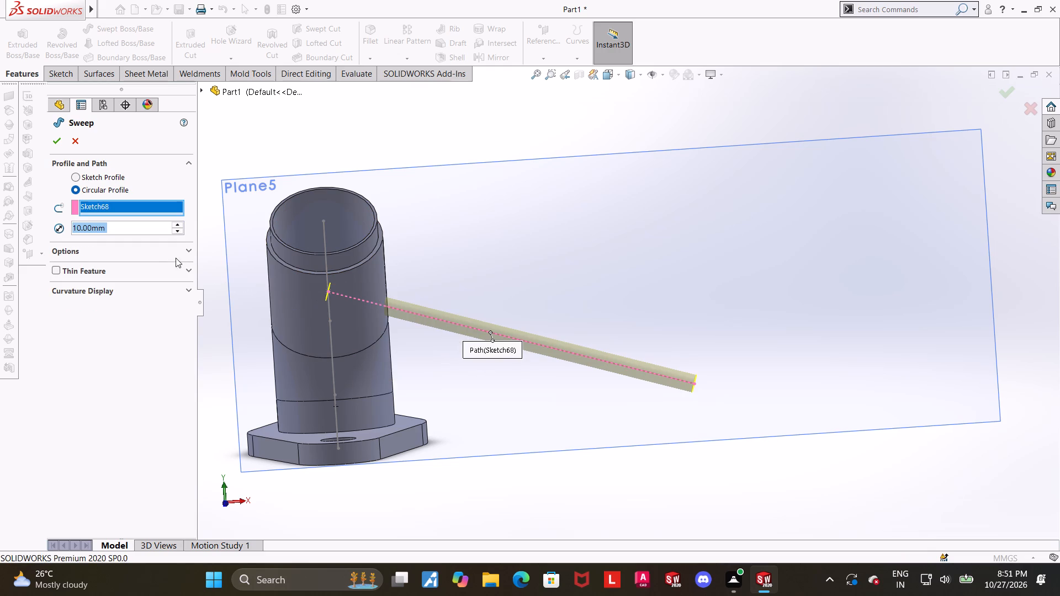
text(48)
key(Return)
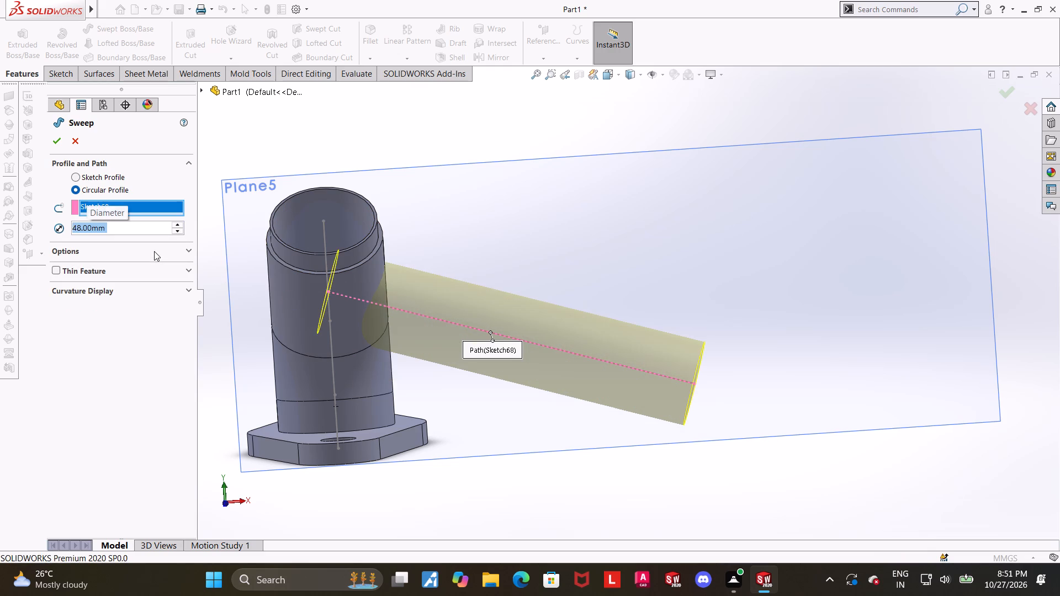
click(51, 146)
click(305, 116)
middle_drag(309, 129, 317, 223)
Delete the Cut-Sweep2 feature that hollows the main pipe.
right_click(79, 323)
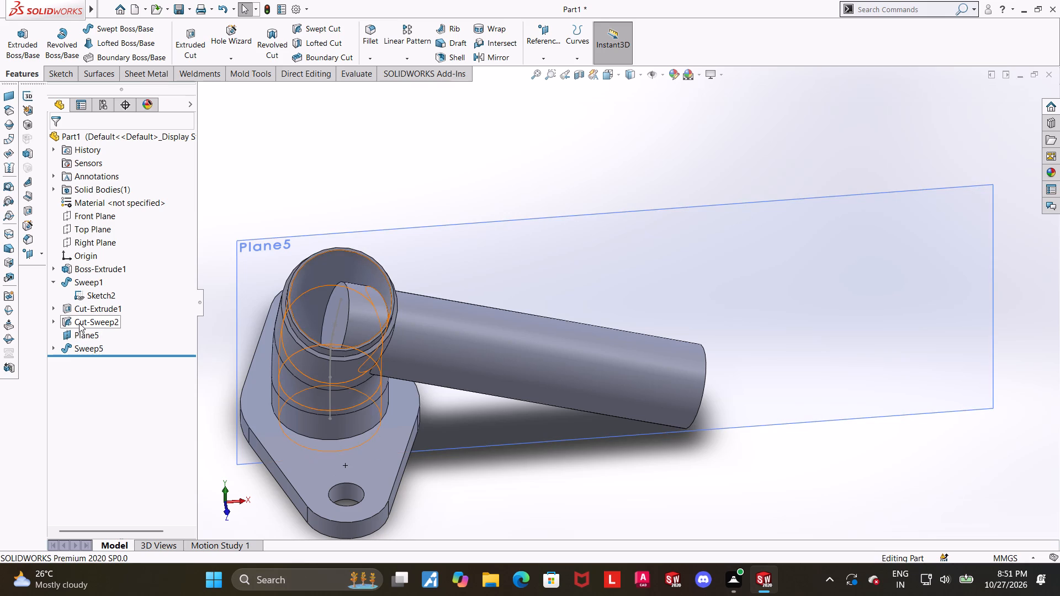
click(107, 390)
click(589, 215)
Examine how the solid branch meets the main pipe and flange, using the Left view and several other angles.
scroll(589, 215, up, 2)
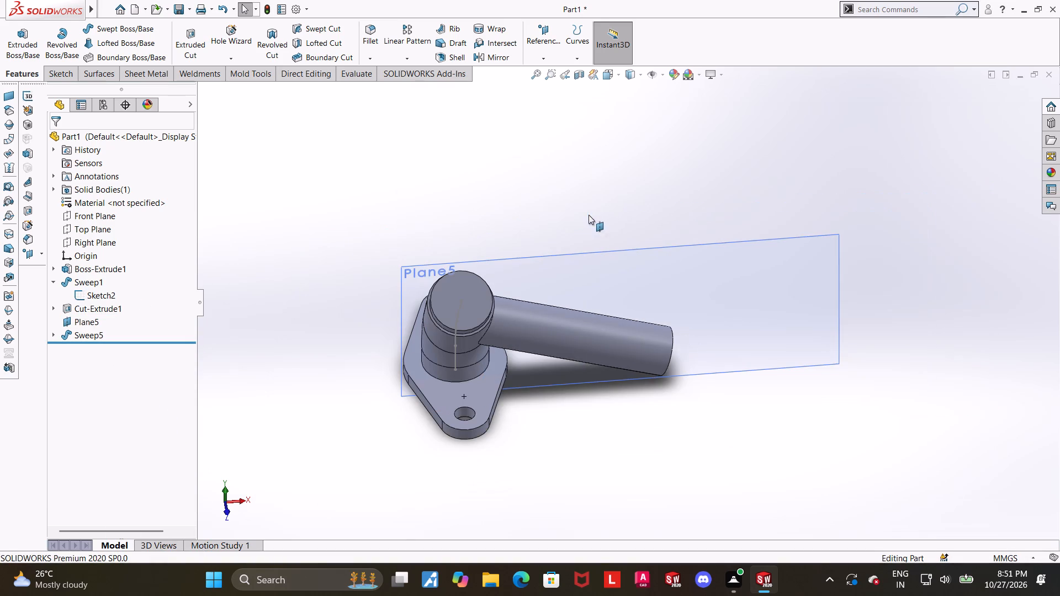
scroll(589, 215, up, 1)
click(626, 430)
middle_drag(628, 430, 623, 397)
middle_drag(667, 346, 662, 246)
scroll(666, 342, up, 1)
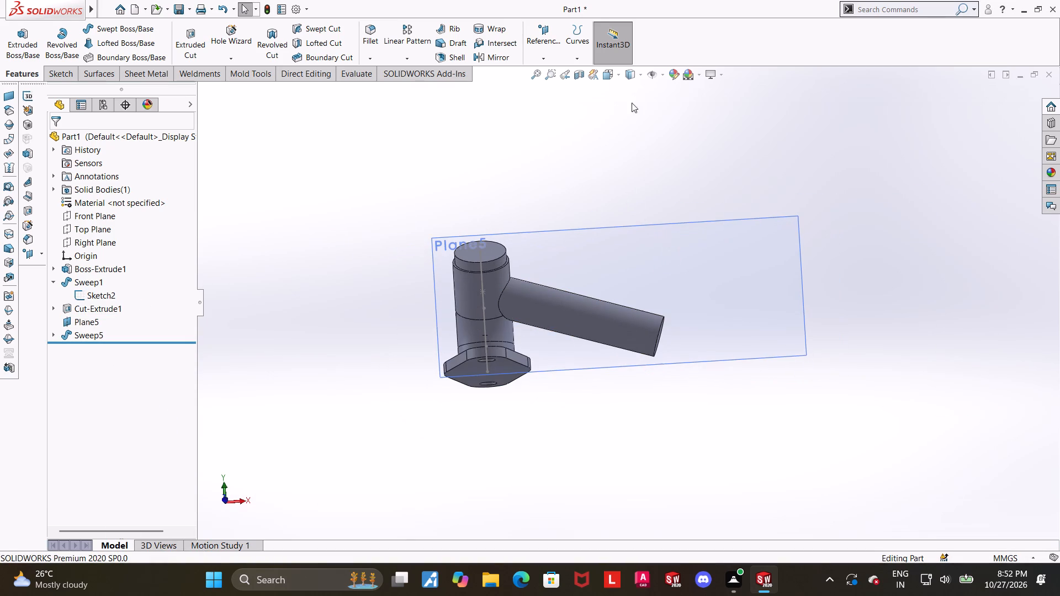
click(606, 57)
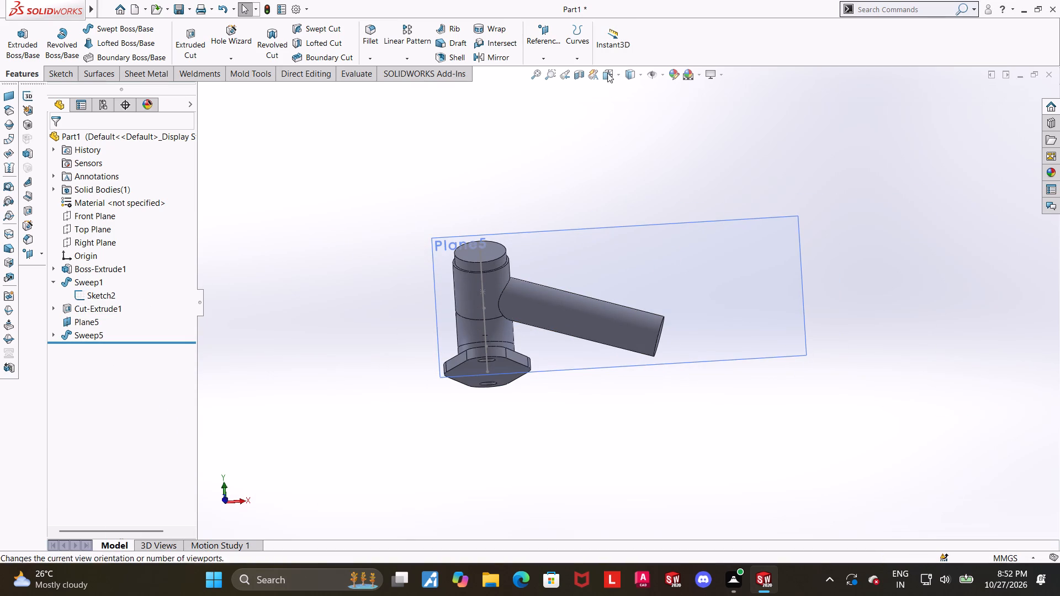
click(607, 73)
middle_drag(605, 167, 651, 179)
middle_drag(602, 295, 623, 302)
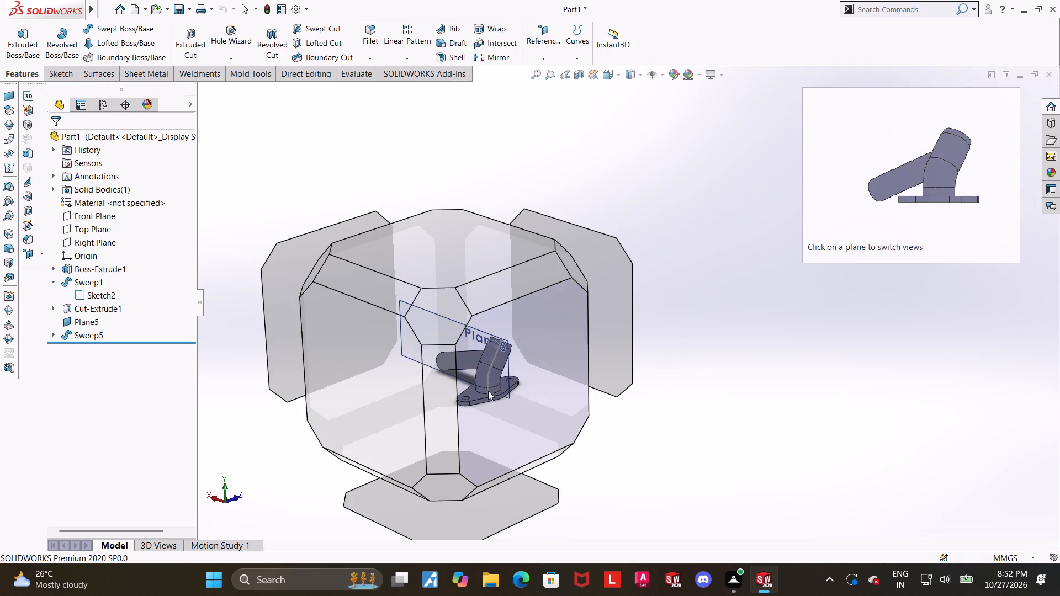
click(492, 390)
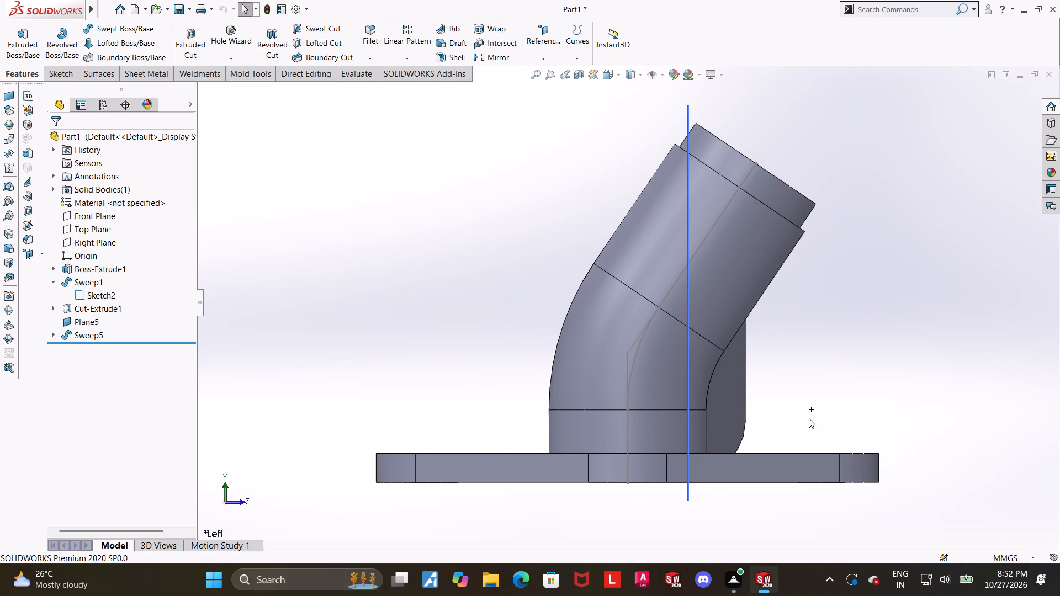
scroll(781, 393, up, 1)
scroll(780, 372, down, 2)
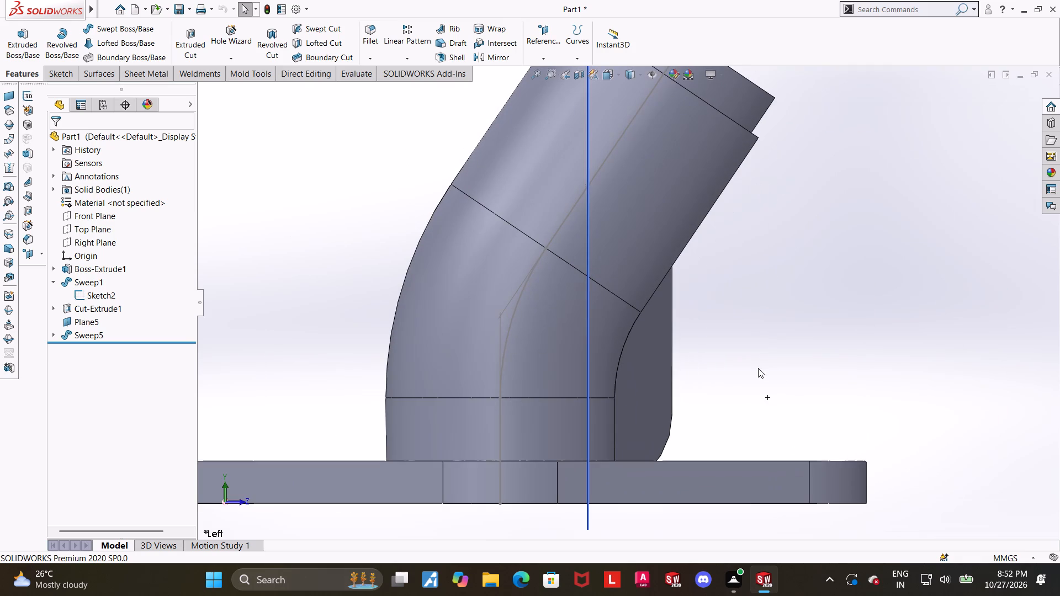
scroll(758, 368, down, 1)
middle_drag(761, 393, 617, 397)
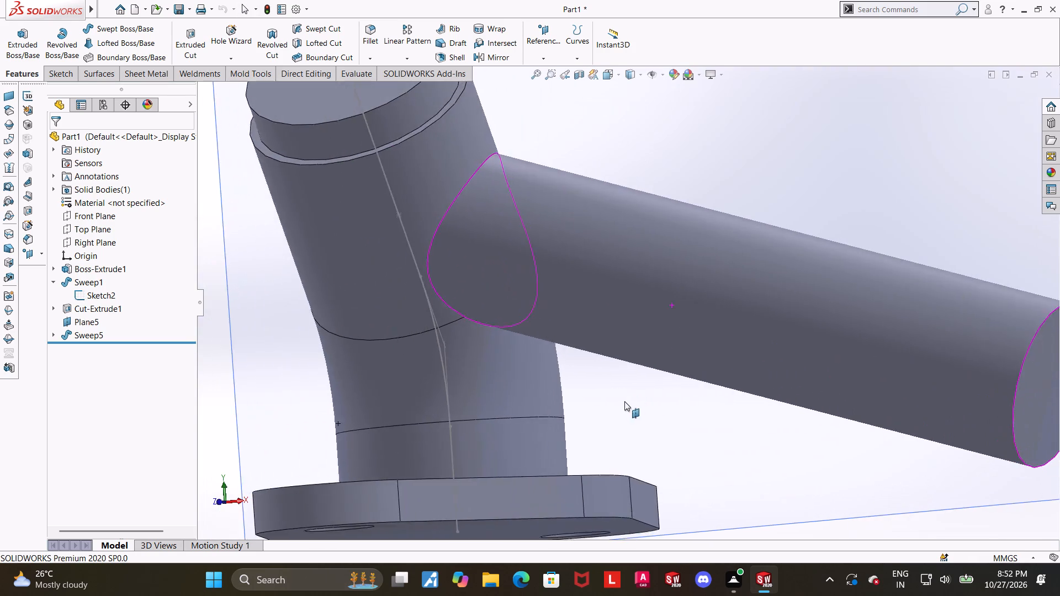
scroll(627, 402, up, 7)
middle_drag(702, 363, 648, 408)
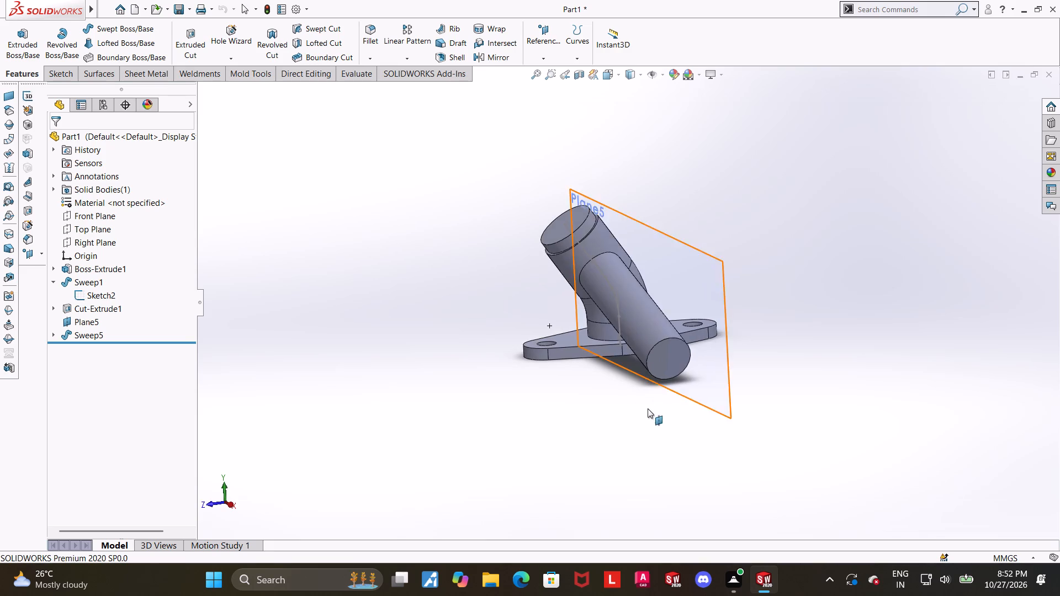
middle_drag(645, 409, 636, 412)
middle_drag(443, 347, 427, 358)
scroll(465, 347, down, 1)
middle_drag(494, 344, 558, 336)
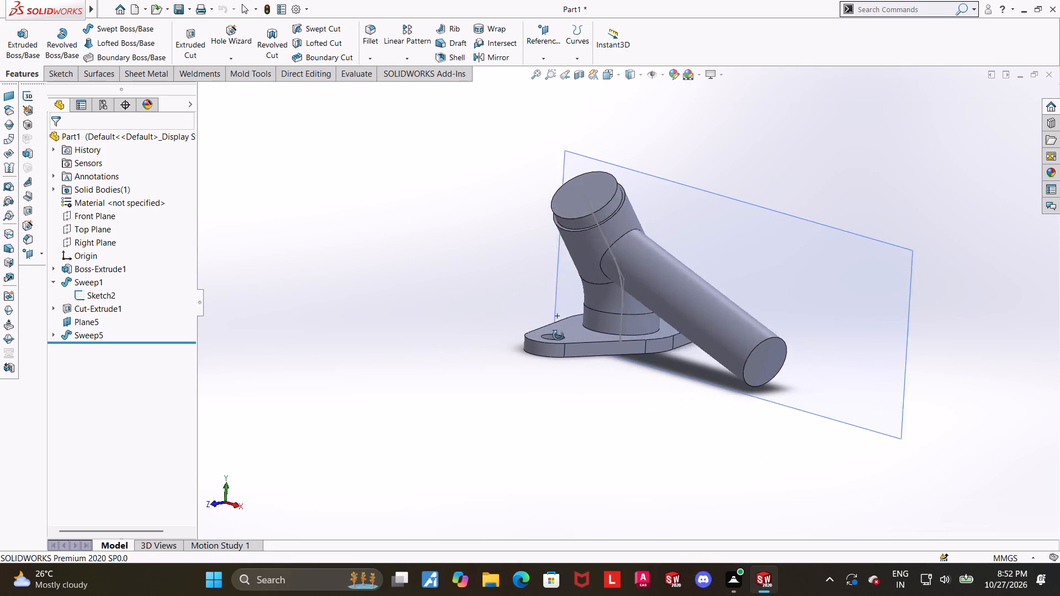
middle_drag(558, 336, 573, 342)
Hide Plane5.
right_click(87, 320)
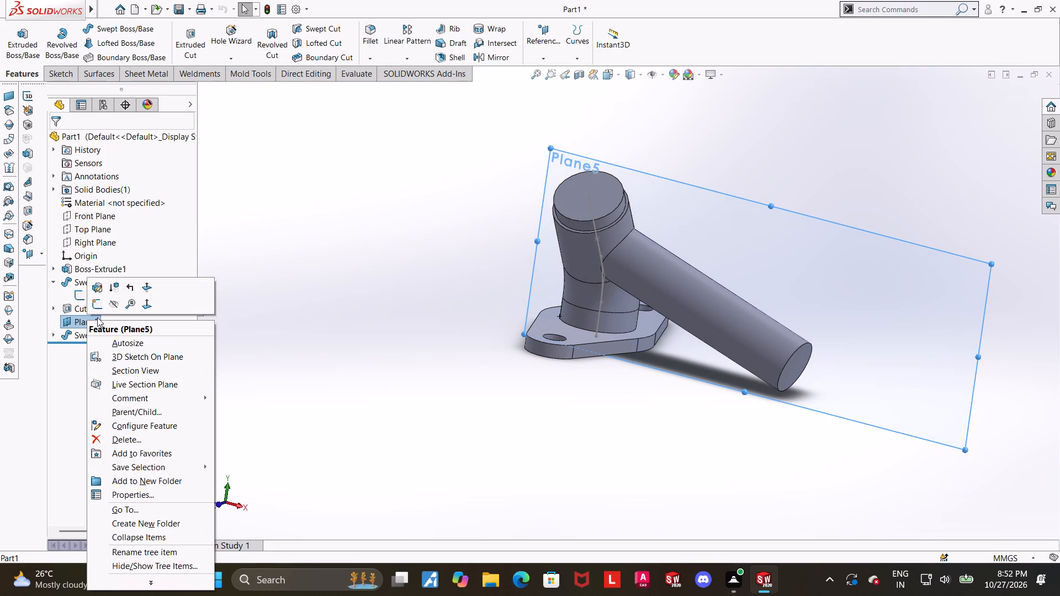
click(113, 304)
click(563, 366)
Cut-sweep a 57 mm diameter circular profile along the main pipe's full centreline, Sketch2.
middle_drag(658, 364, 643, 357)
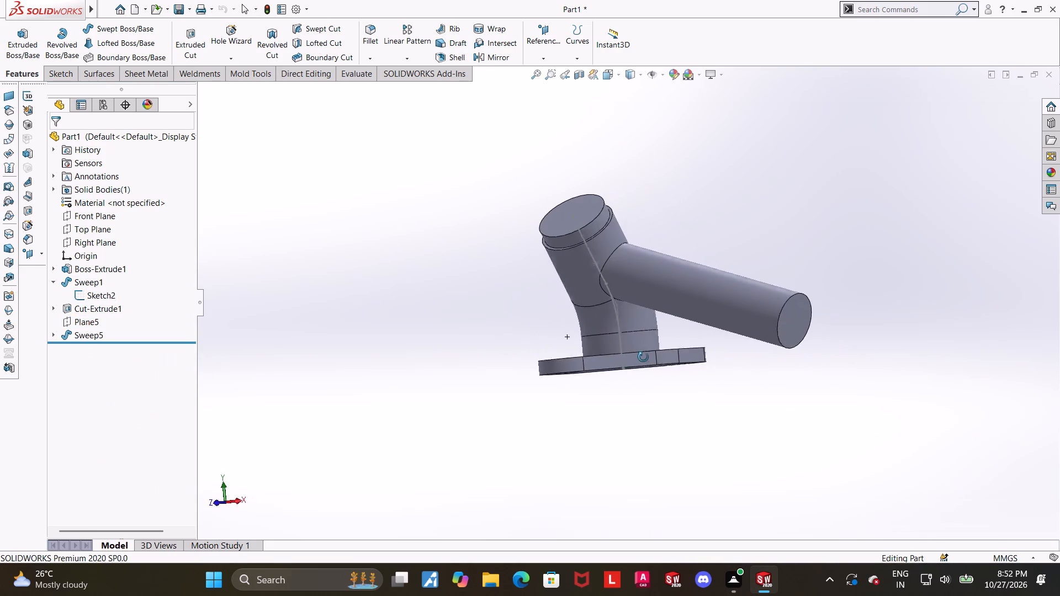
middle_drag(643, 357, 638, 361)
scroll(969, 280, down, 1)
middle_drag(817, 317, 866, 302)
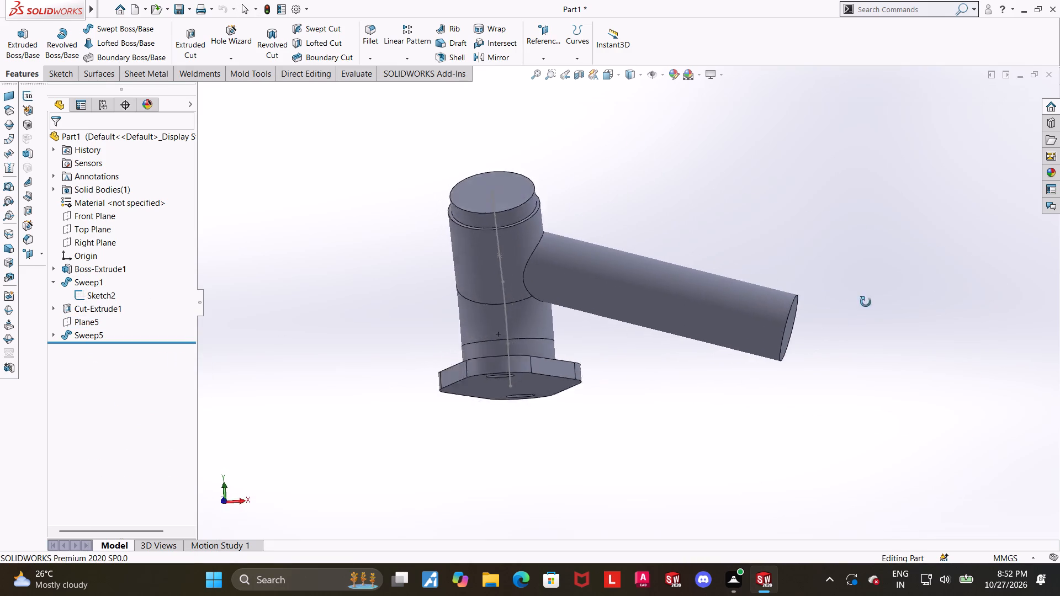
middle_drag(866, 302, 861, 316)
middle_drag(862, 316, 853, 352)
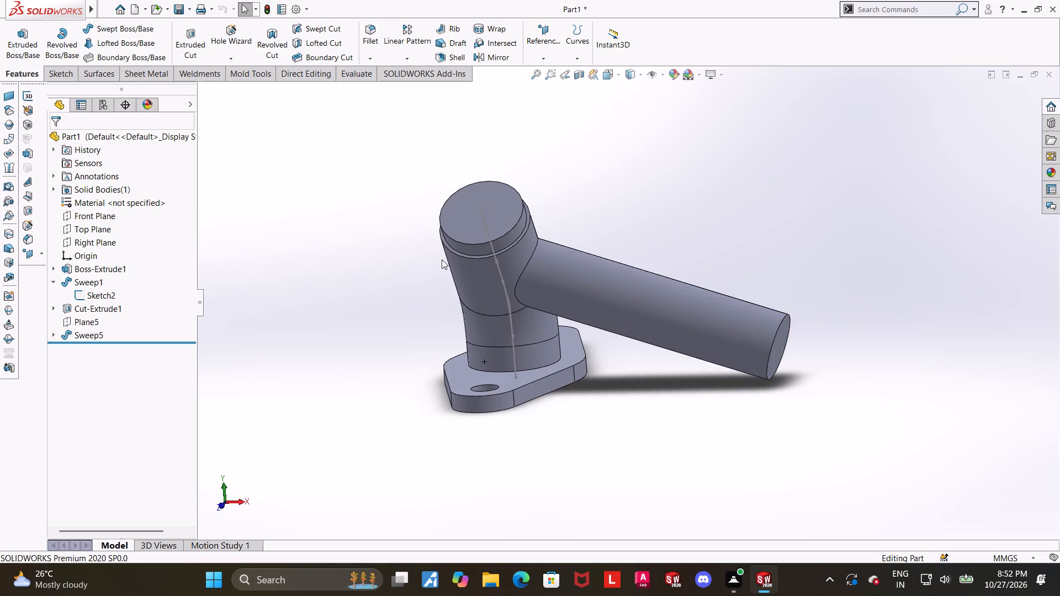
click(307, 29)
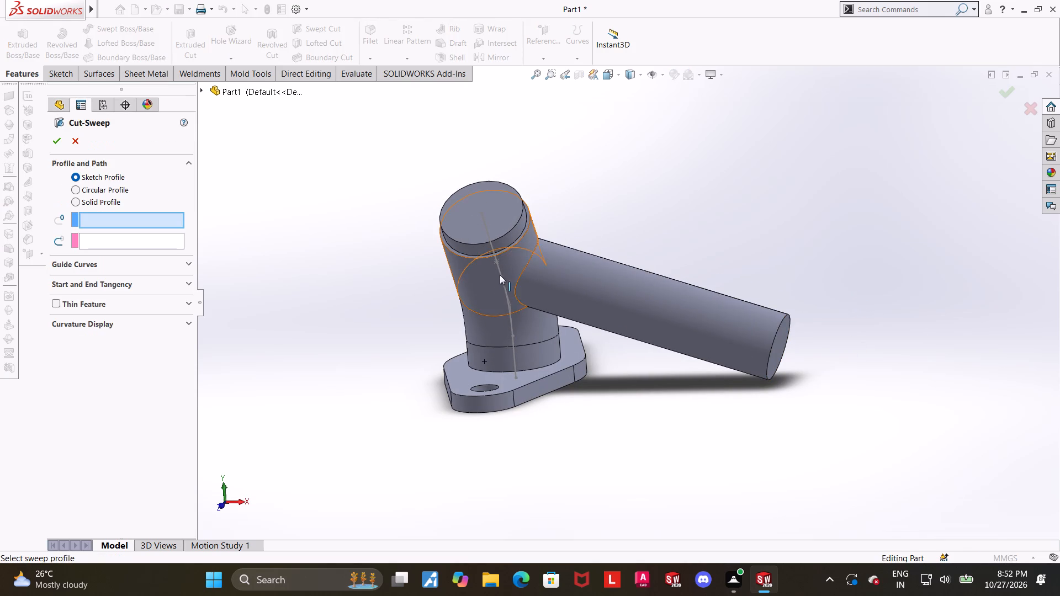
click(515, 358)
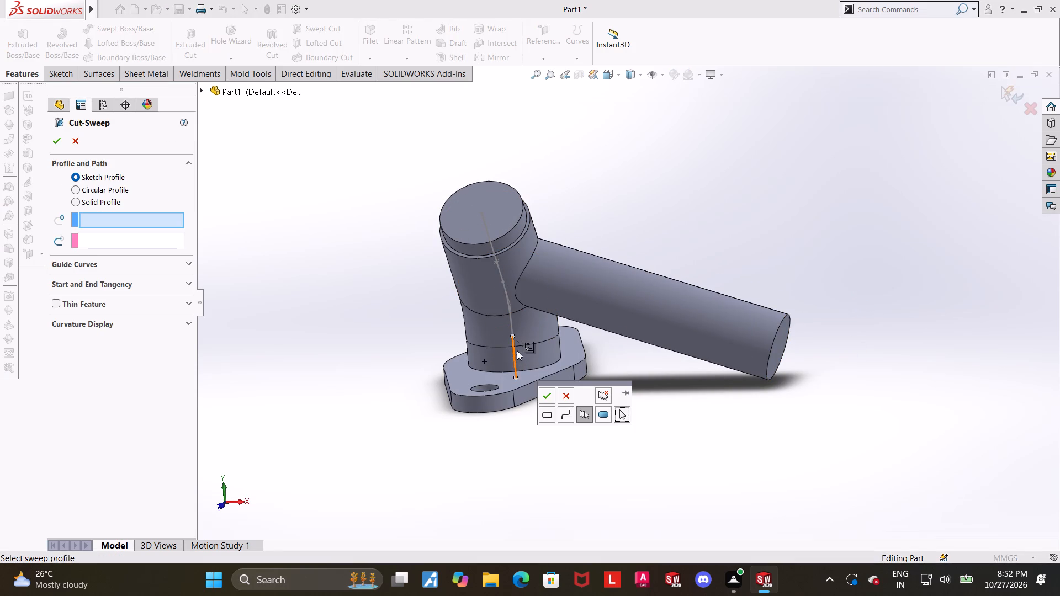
click(77, 188)
key(Escape)
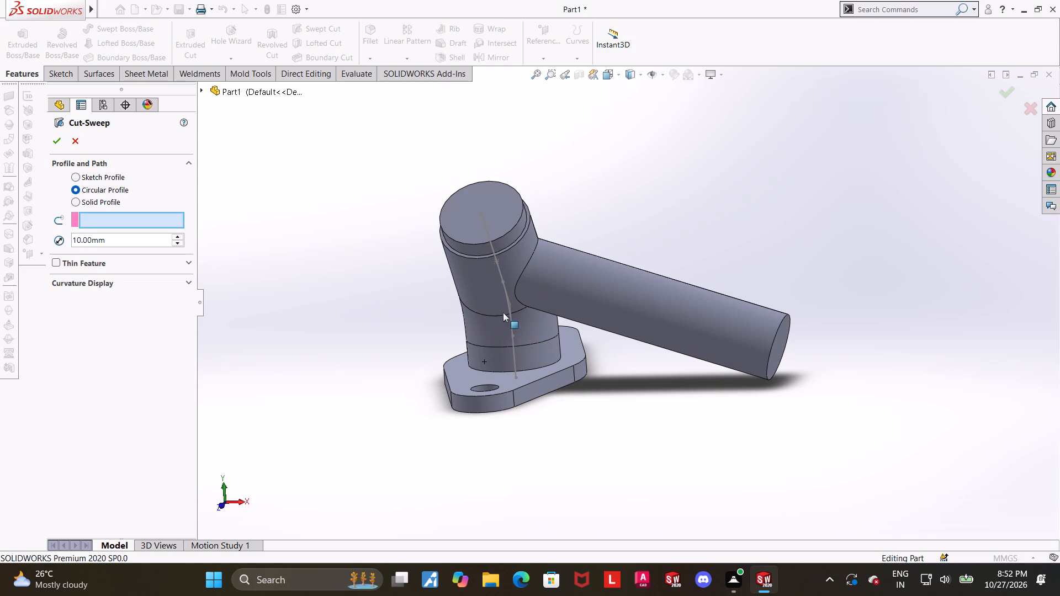
click(510, 314)
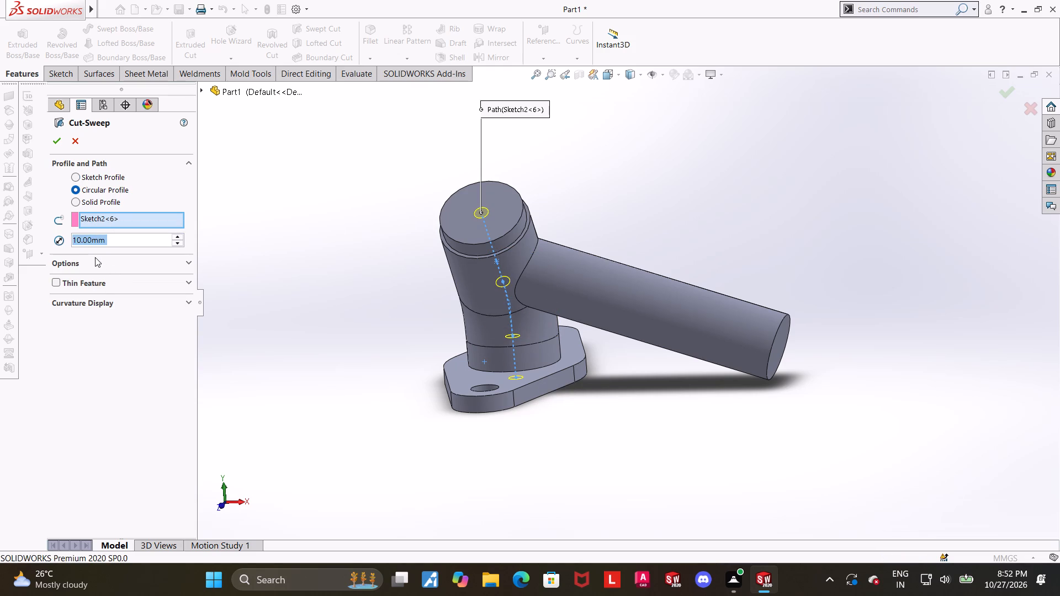
text(65-)
key(8)
key(Return)
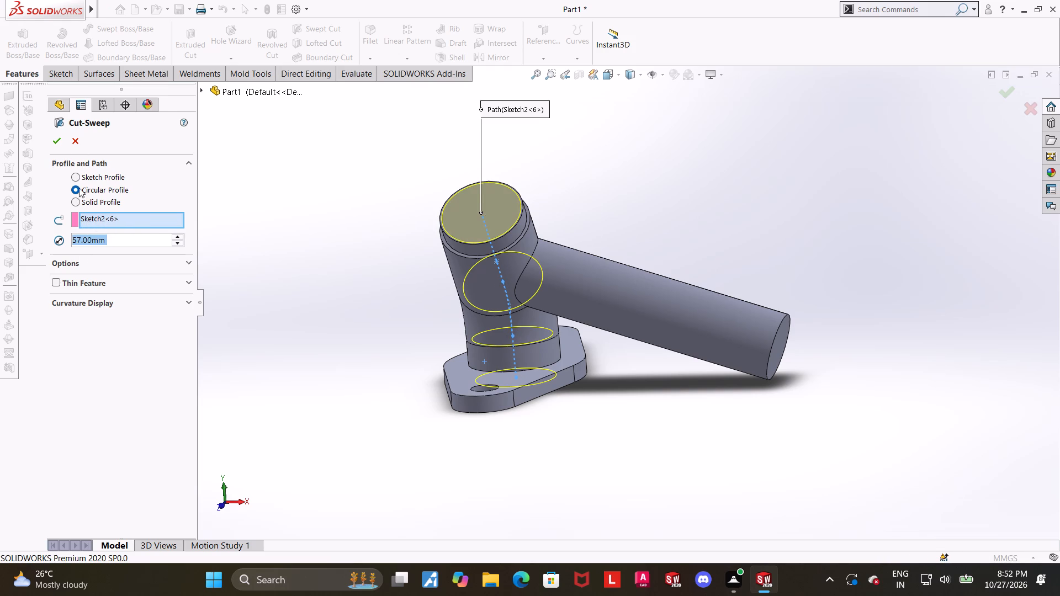
click(59, 135)
click(645, 493)
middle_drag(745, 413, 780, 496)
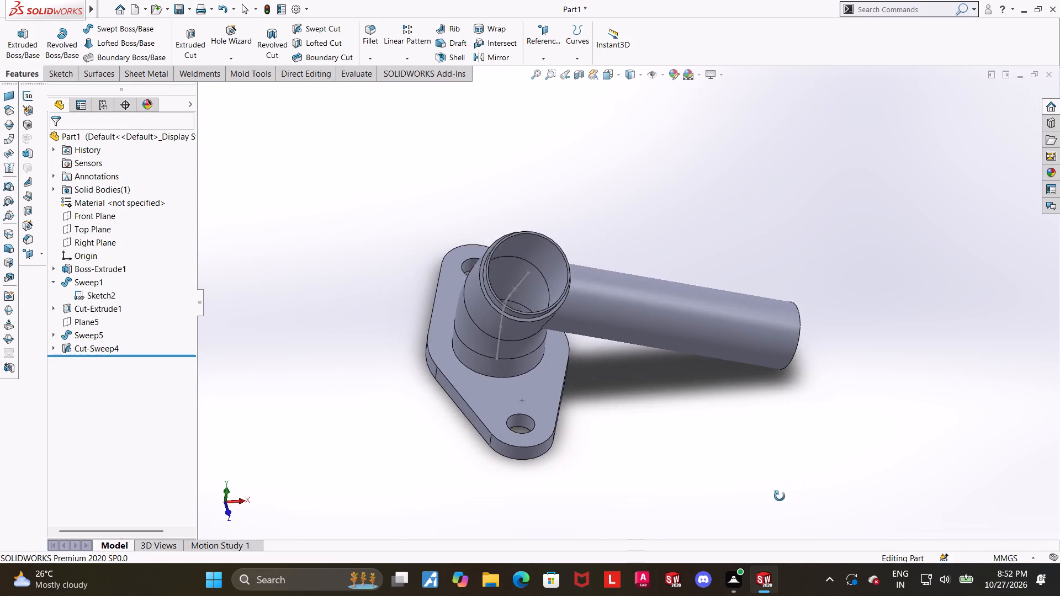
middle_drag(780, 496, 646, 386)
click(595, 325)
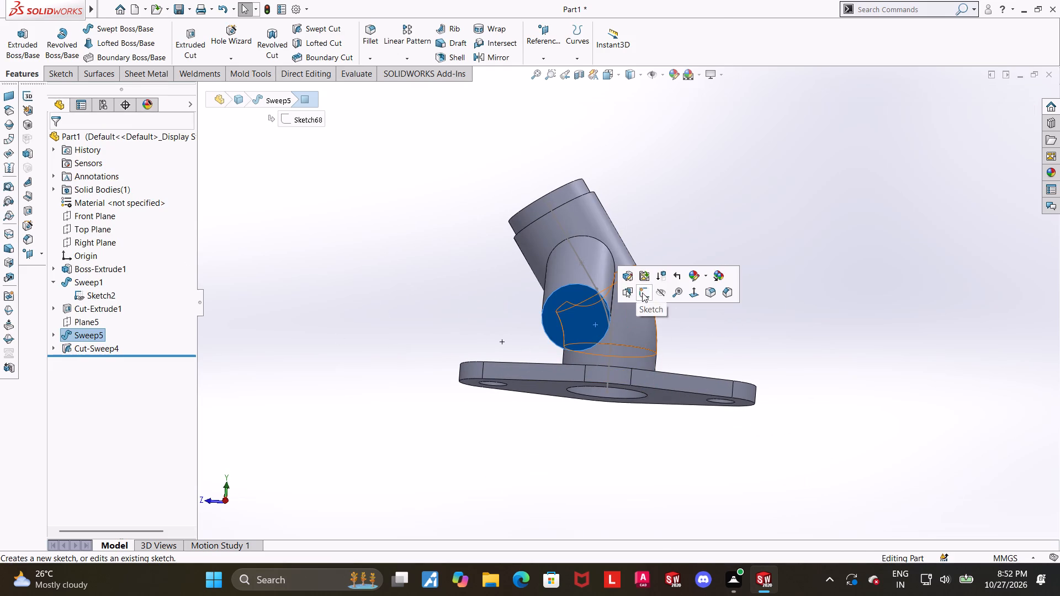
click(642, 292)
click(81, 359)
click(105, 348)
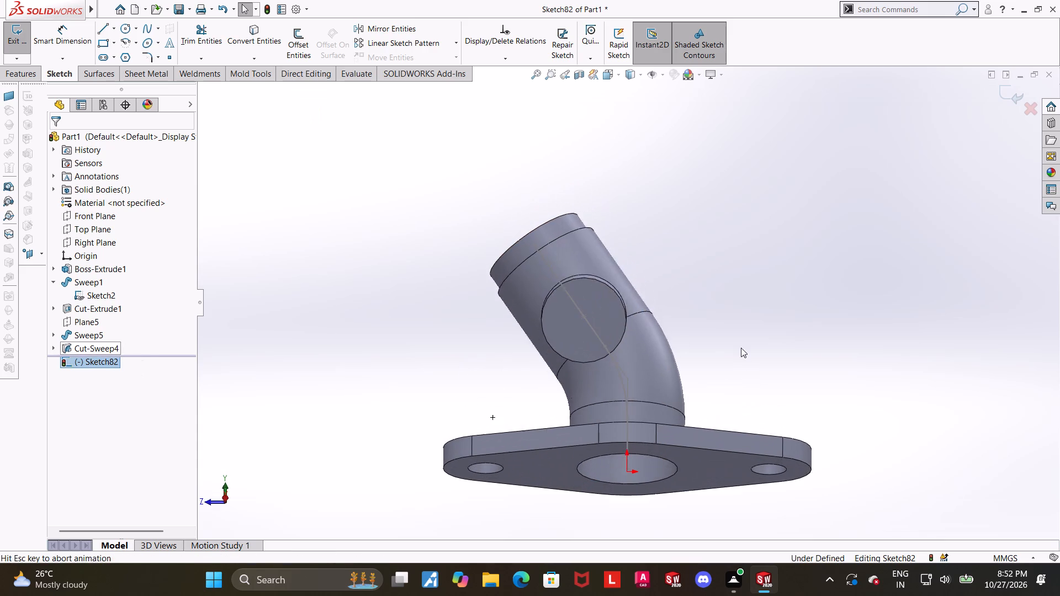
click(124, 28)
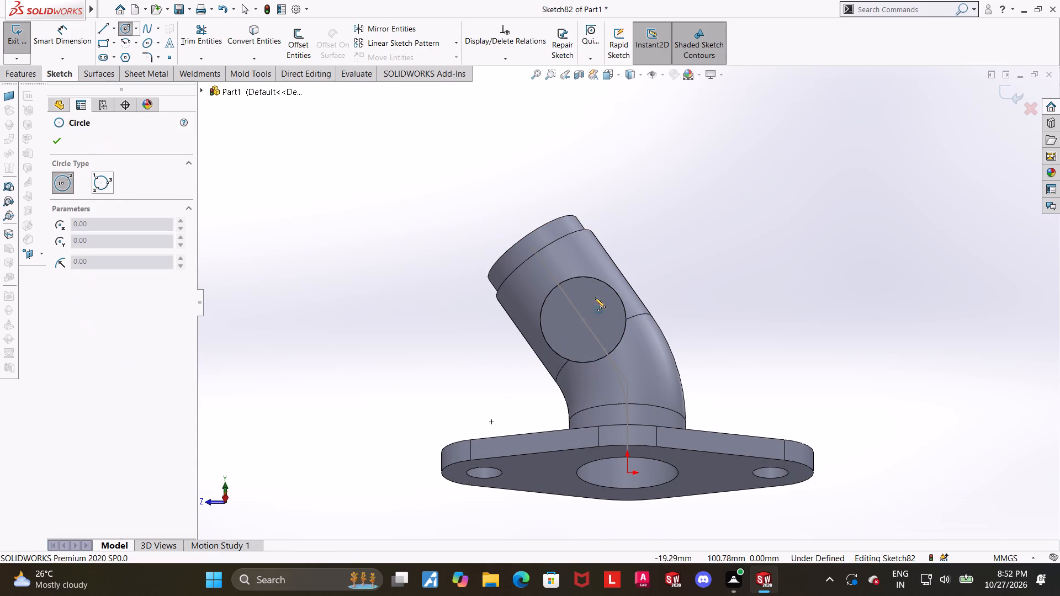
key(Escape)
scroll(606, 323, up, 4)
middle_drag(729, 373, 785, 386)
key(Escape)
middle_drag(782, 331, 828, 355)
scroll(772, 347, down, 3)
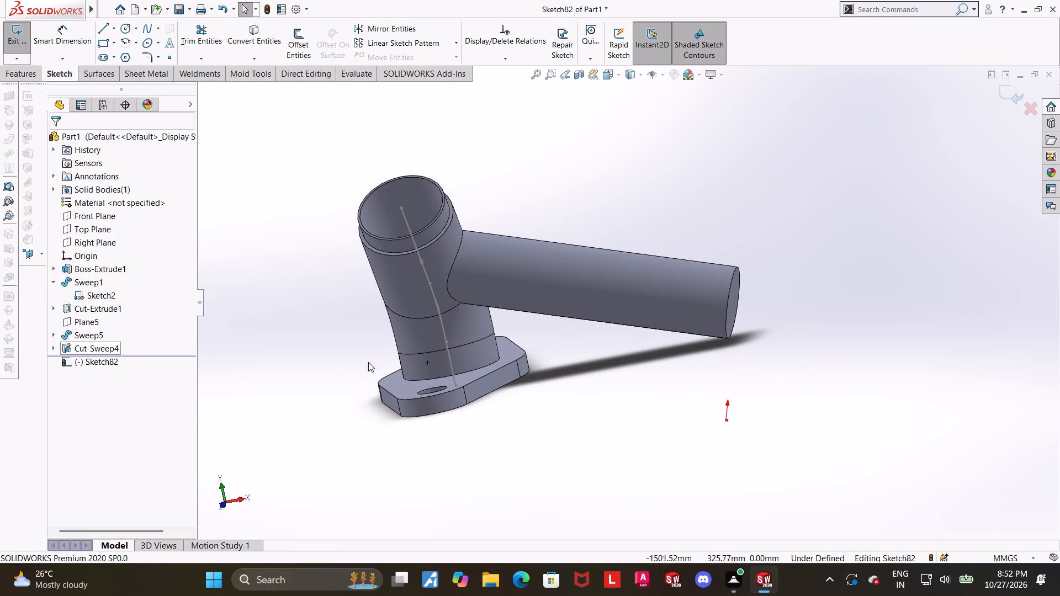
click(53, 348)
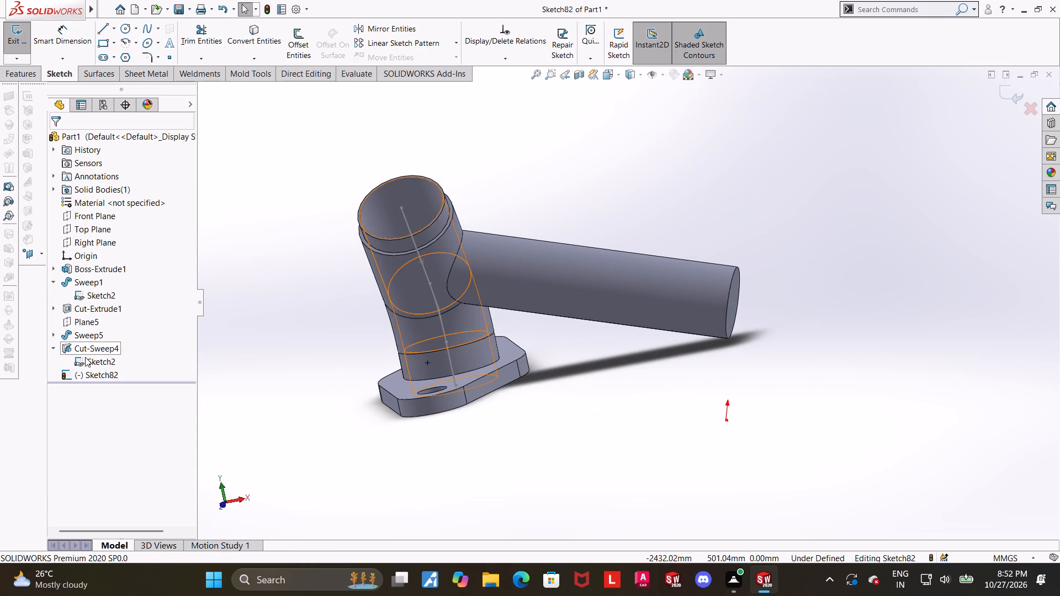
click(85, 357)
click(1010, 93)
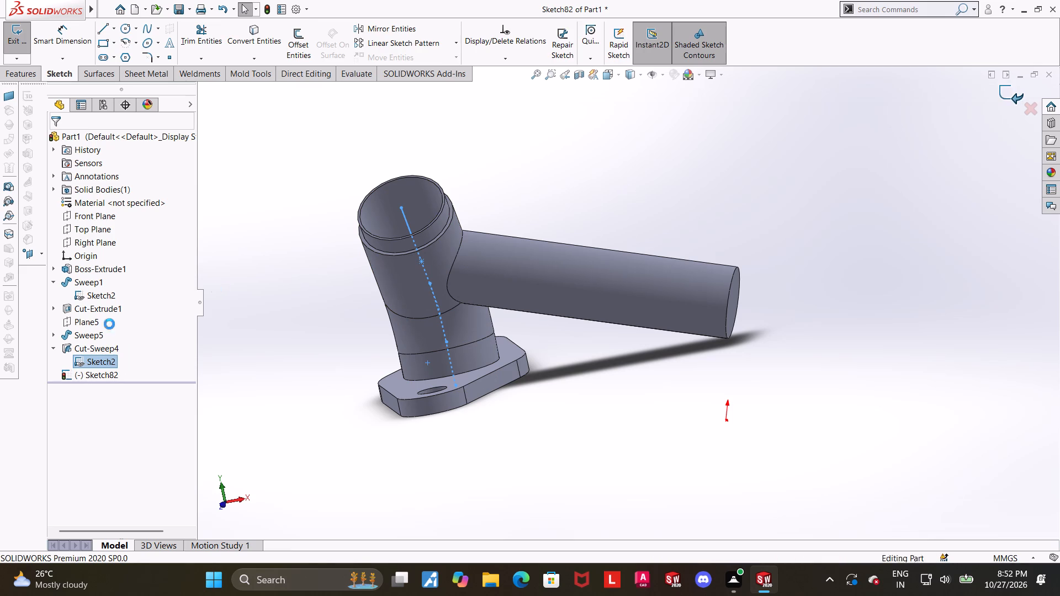
Show the main pipe's centreline, Sketch2, and the side branch's path, Sketch68.
click(108, 361)
click(669, 403)
middle_drag(638, 368, 640, 379)
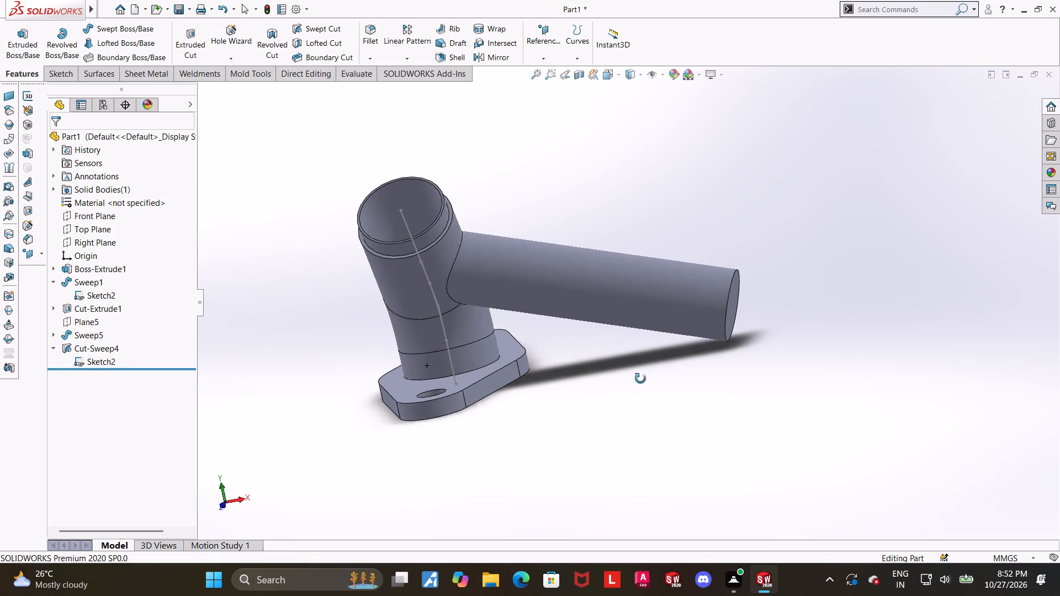
middle_drag(640, 379, 647, 377)
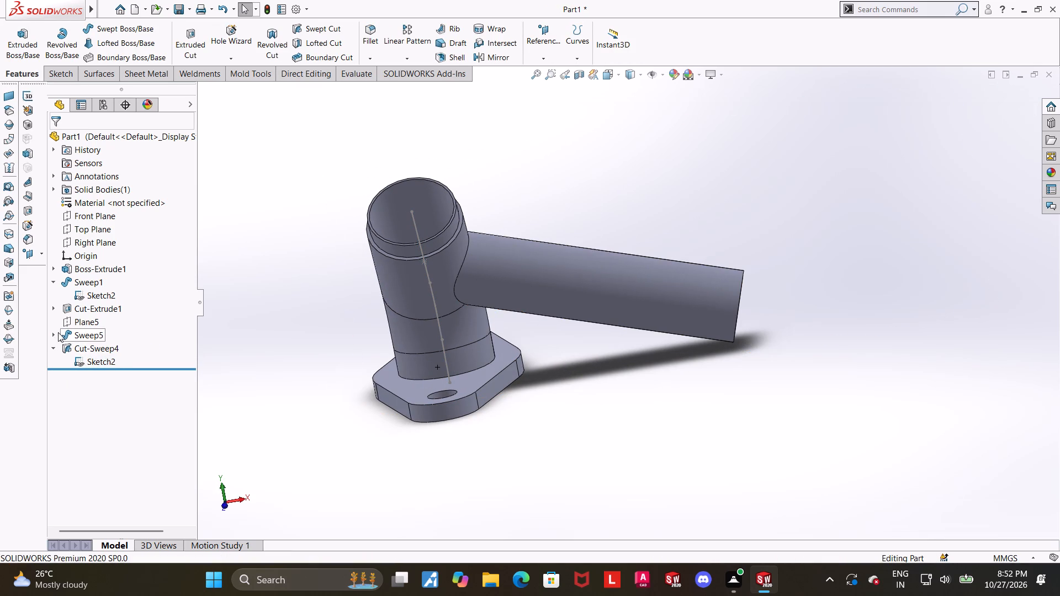
click(58, 332)
click(82, 344)
click(89, 329)
click(599, 384)
middle_drag(603, 382, 611, 385)
Cut-sweep a 40 mm diameter circular profile along the side branch's path, Sketch68.
click(602, 286)
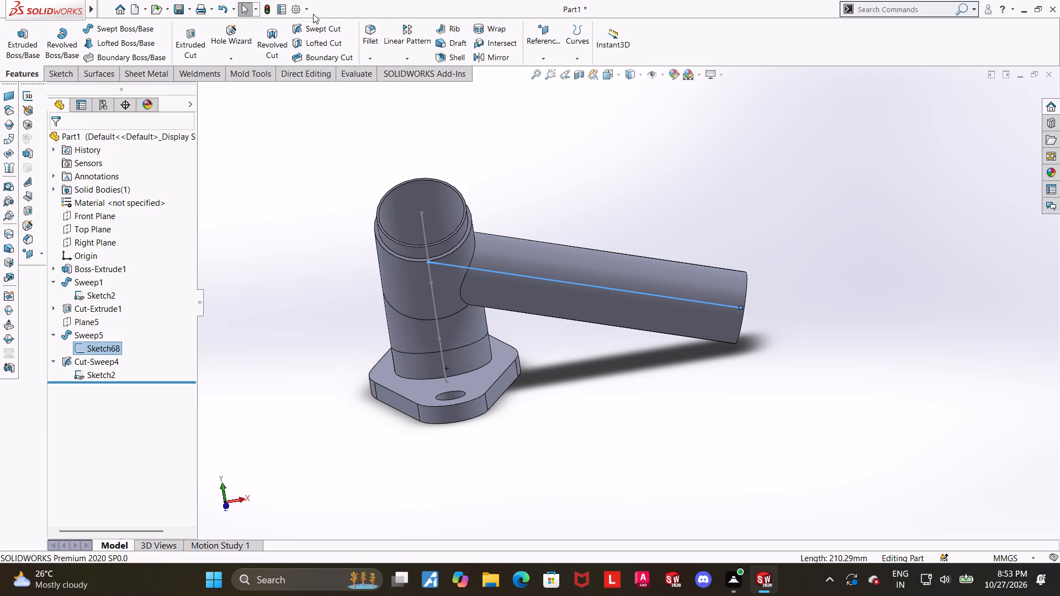
click(315, 28)
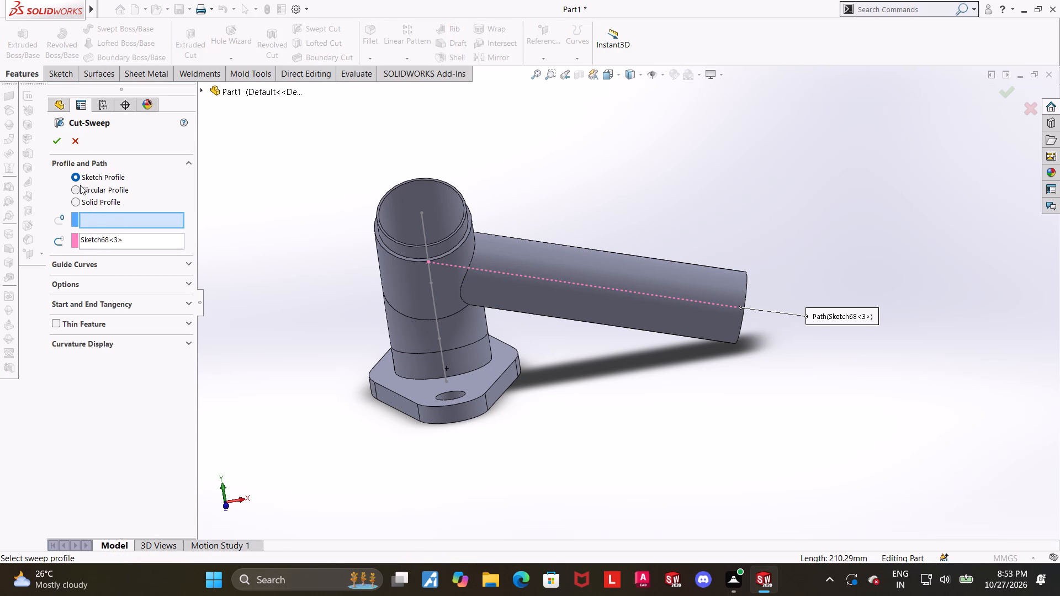
click(77, 188)
drag(129, 240, 0, 248)
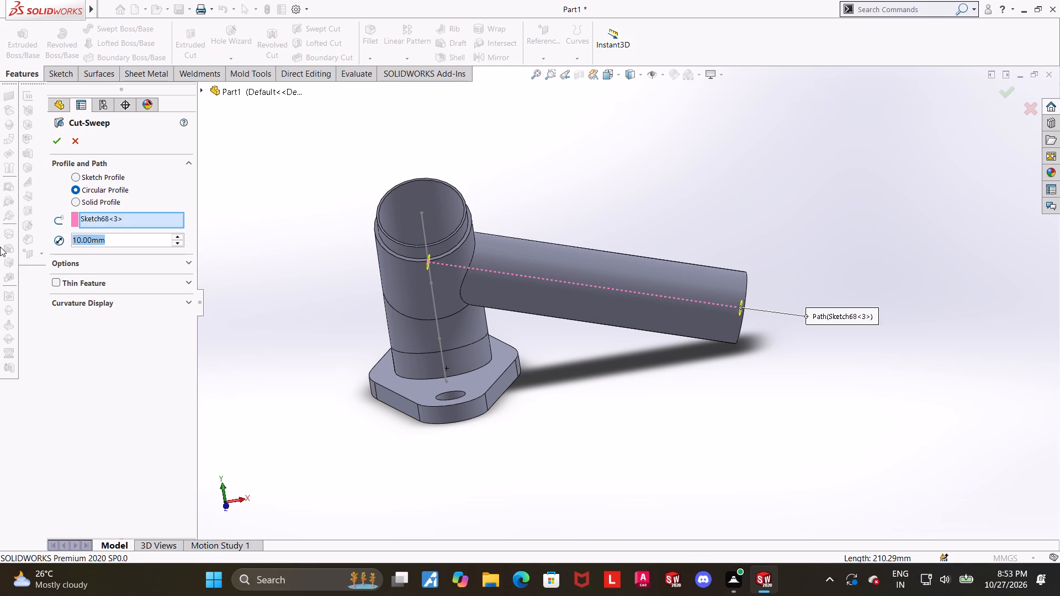
key(5)
key(BackSpace)
key(4)
key(0)
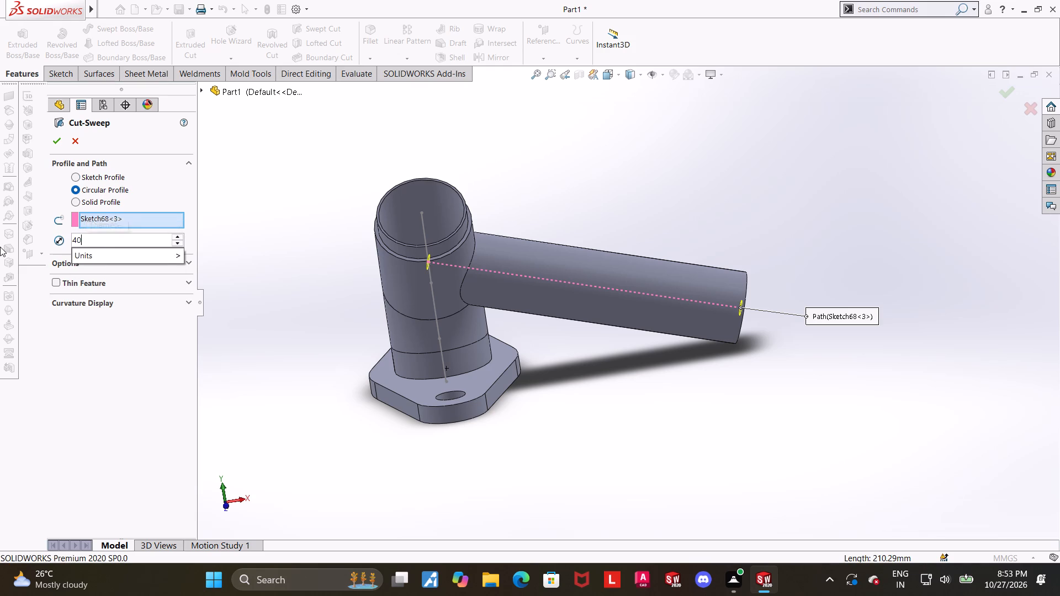
key(Return)
click(54, 142)
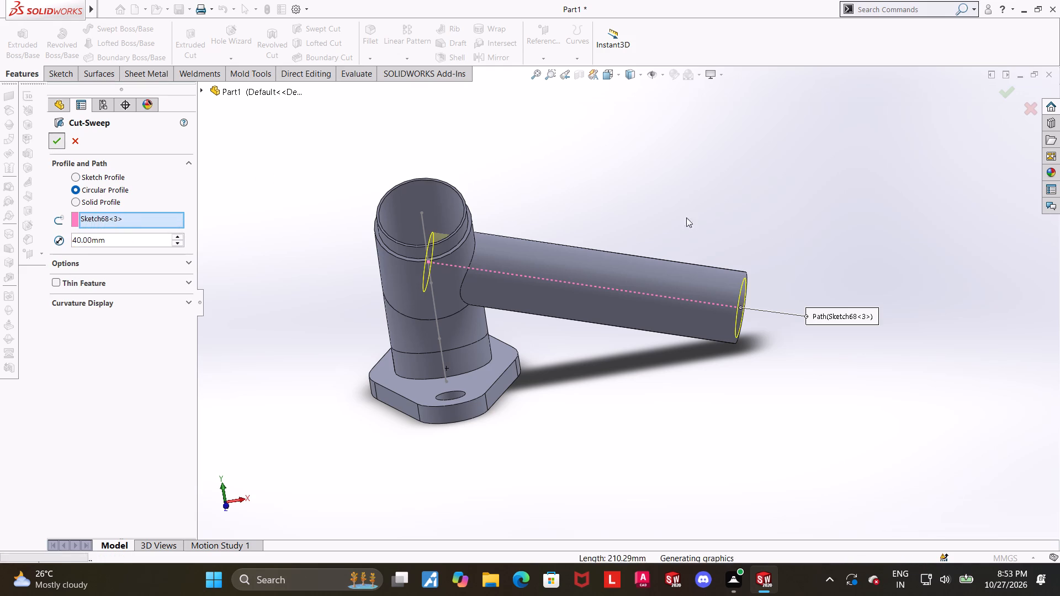
Examine the bored side branch, the main pipe opening and the flange underside from several angles.
click(766, 226)
middle_drag(752, 227, 643, 273)
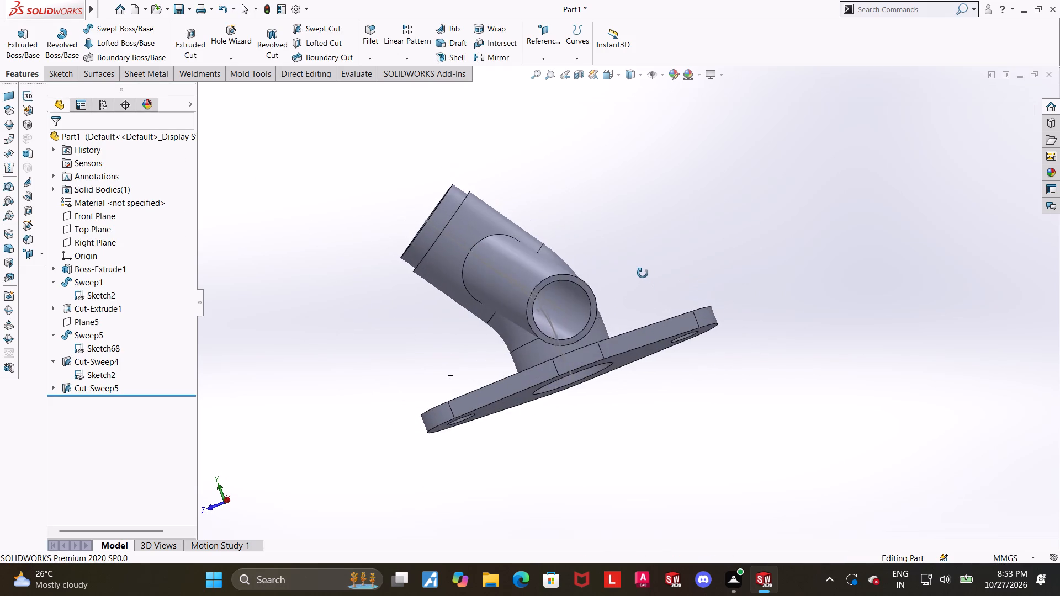
middle_drag(643, 273, 638, 272)
scroll(671, 272, up, 1)
middle_drag(671, 272, 725, 315)
middle_drag(728, 312, 769, 280)
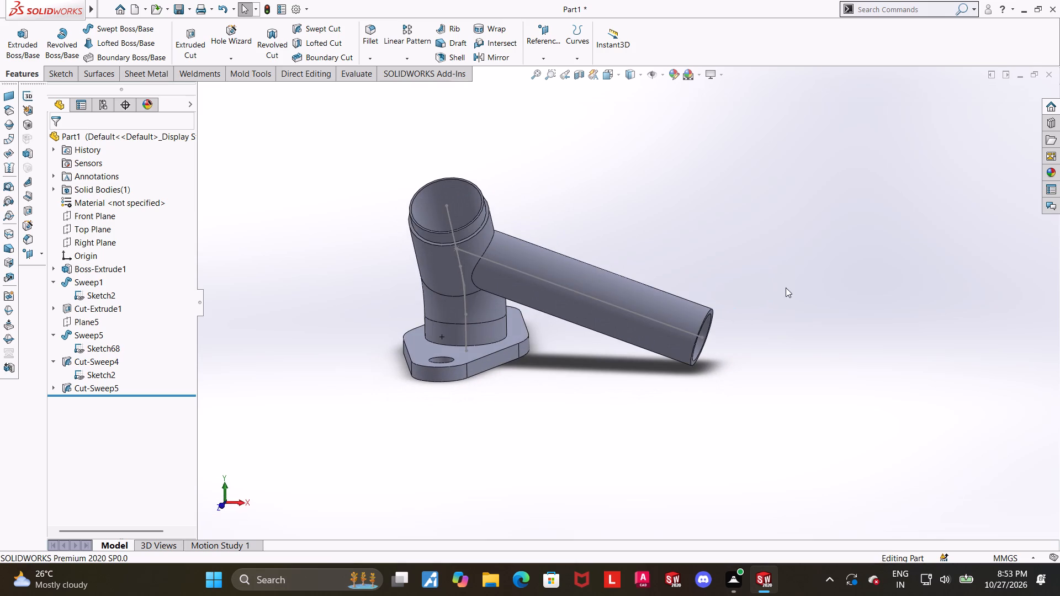
scroll(781, 286, down, 1)
middle_drag(907, 425, 917, 352)
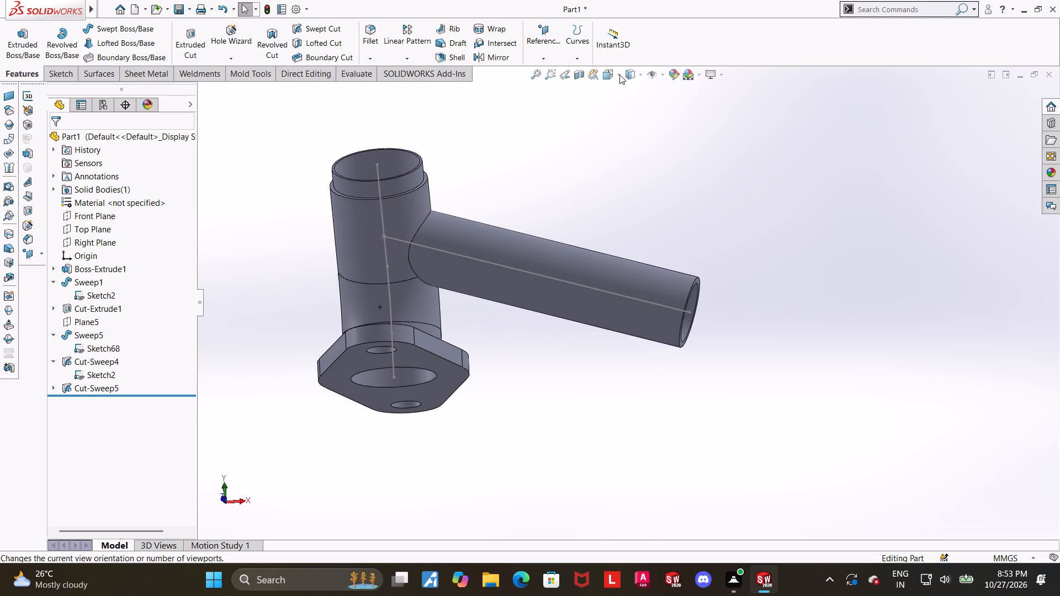
click(609, 74)
click(509, 329)
scroll(894, 438, up, 5)
scroll(908, 360, down, 3)
scroll(870, 365, up, 4)
middle_drag(844, 375, 770, 386)
middle_drag(653, 343, 635, 347)
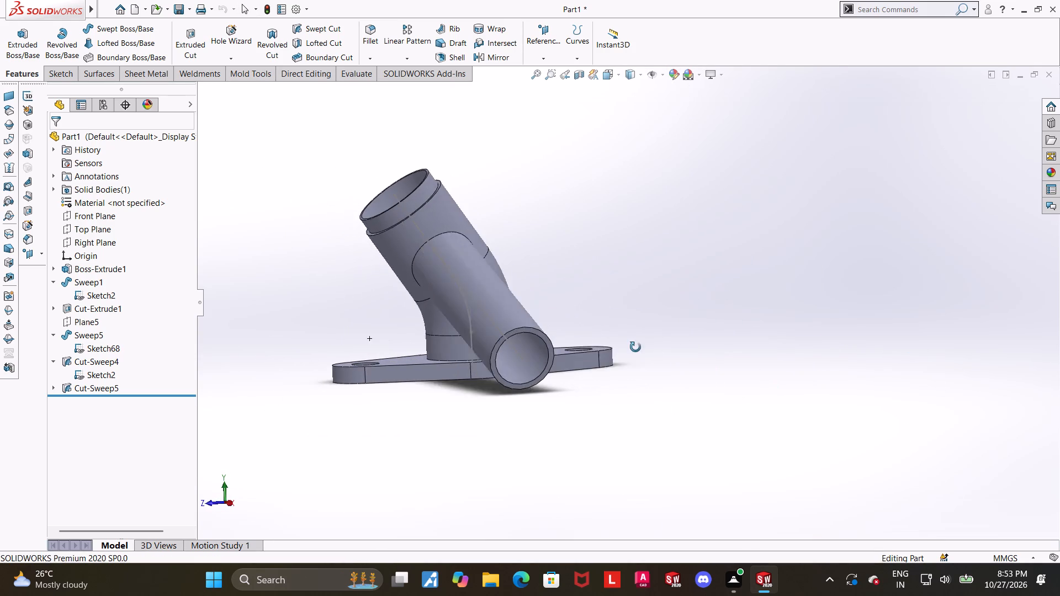
middle_drag(635, 347, 634, 321)
scroll(636, 307, up, 1)
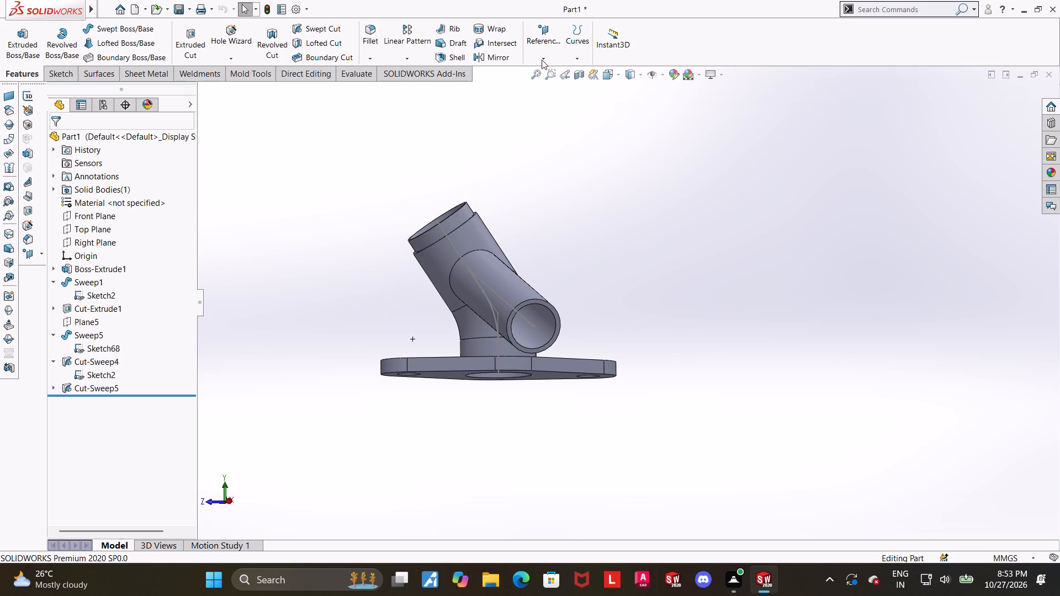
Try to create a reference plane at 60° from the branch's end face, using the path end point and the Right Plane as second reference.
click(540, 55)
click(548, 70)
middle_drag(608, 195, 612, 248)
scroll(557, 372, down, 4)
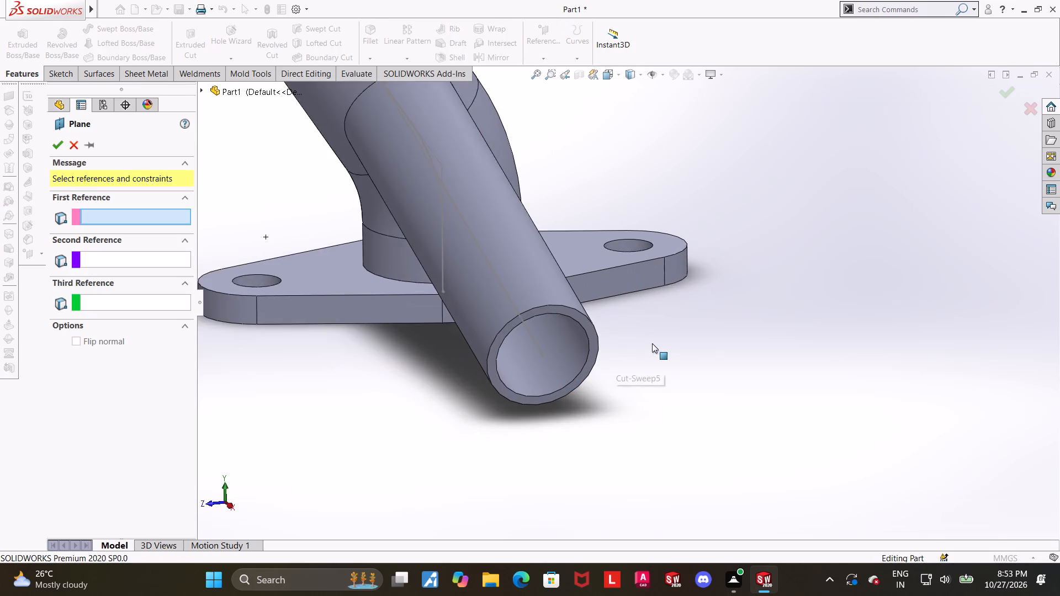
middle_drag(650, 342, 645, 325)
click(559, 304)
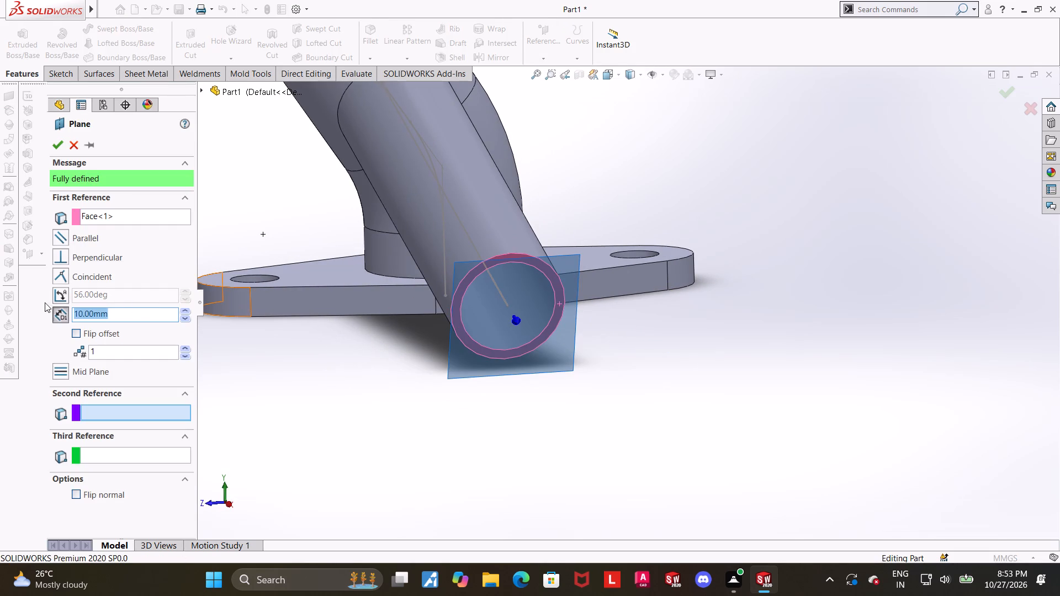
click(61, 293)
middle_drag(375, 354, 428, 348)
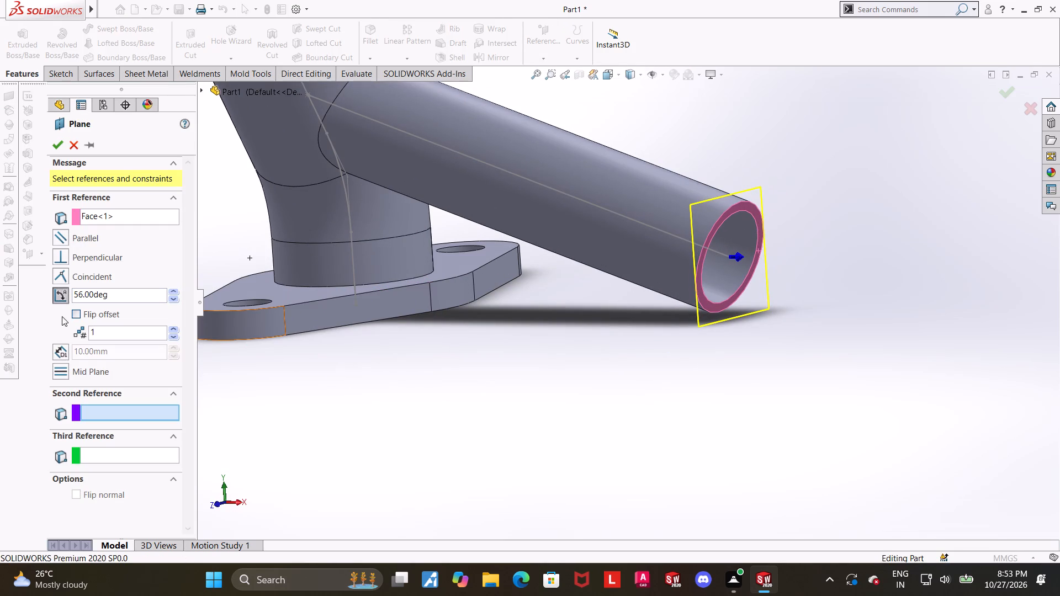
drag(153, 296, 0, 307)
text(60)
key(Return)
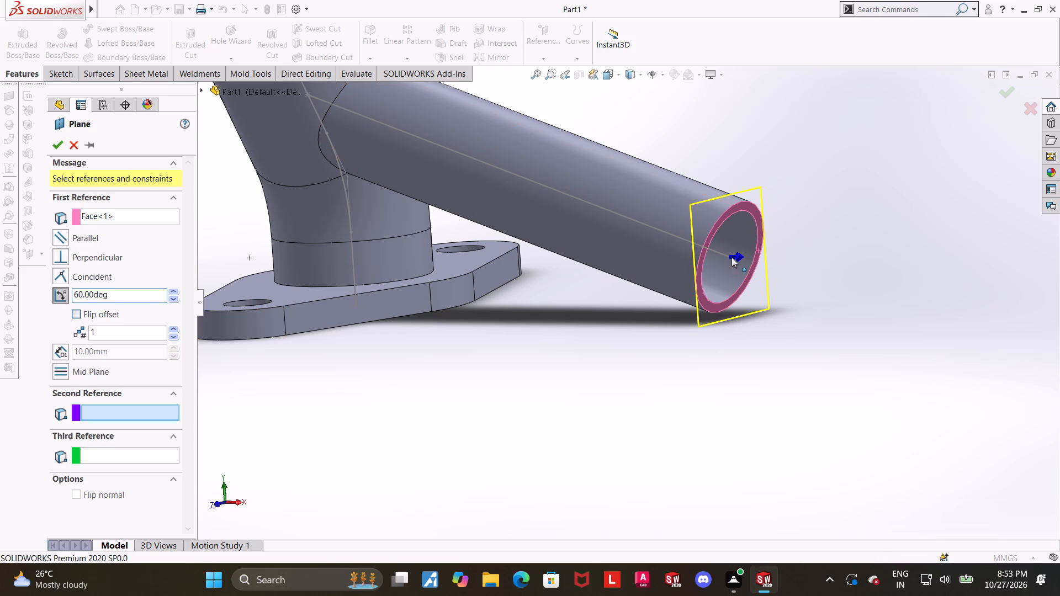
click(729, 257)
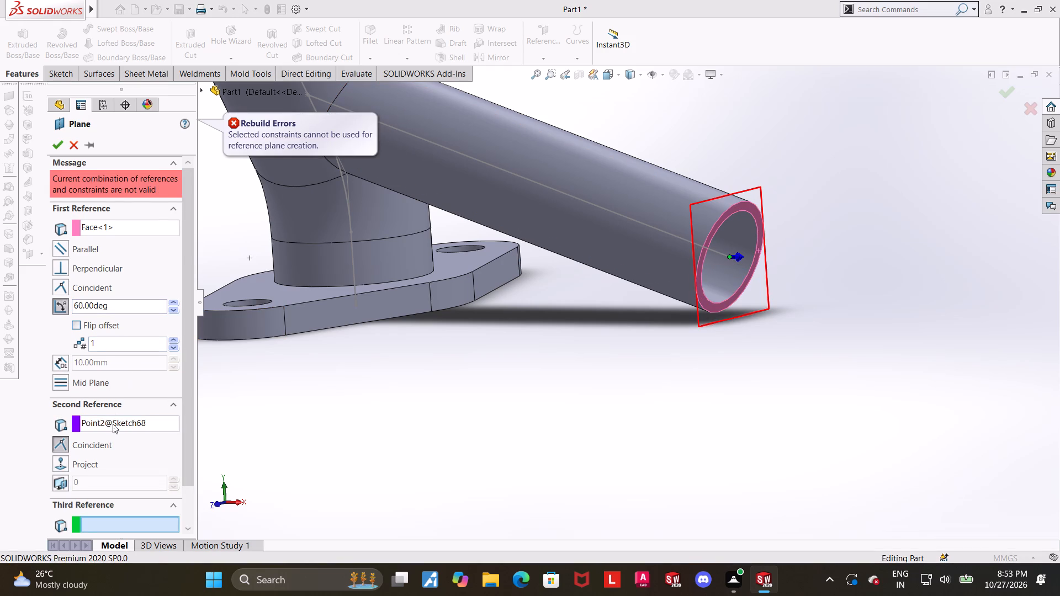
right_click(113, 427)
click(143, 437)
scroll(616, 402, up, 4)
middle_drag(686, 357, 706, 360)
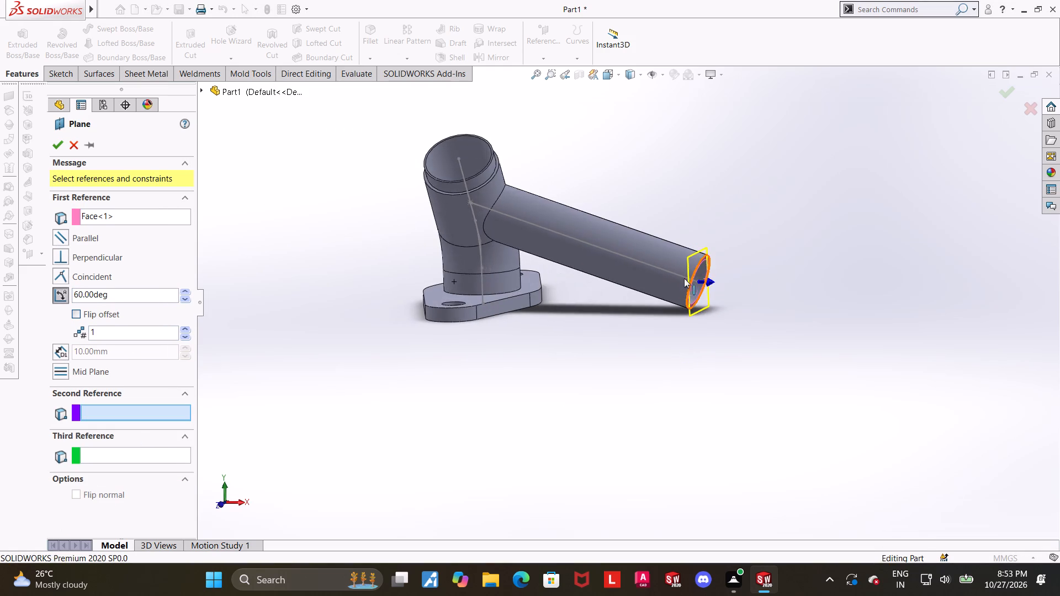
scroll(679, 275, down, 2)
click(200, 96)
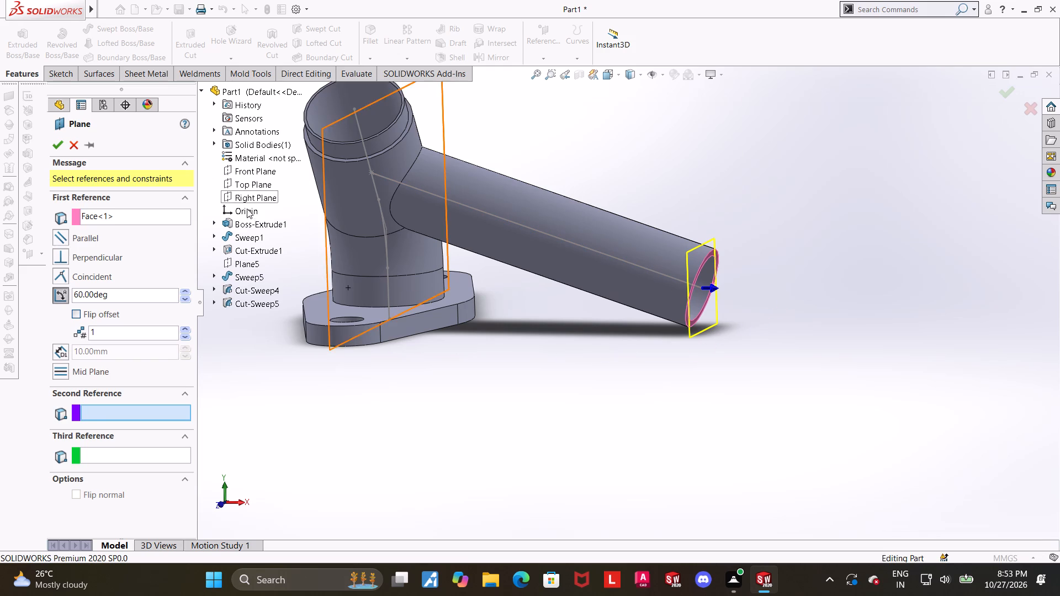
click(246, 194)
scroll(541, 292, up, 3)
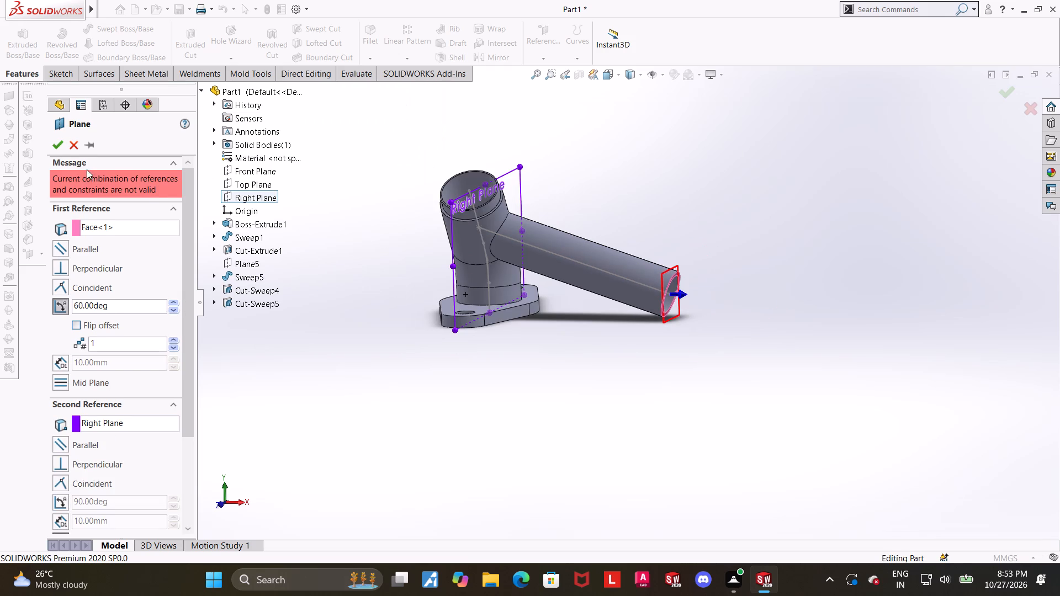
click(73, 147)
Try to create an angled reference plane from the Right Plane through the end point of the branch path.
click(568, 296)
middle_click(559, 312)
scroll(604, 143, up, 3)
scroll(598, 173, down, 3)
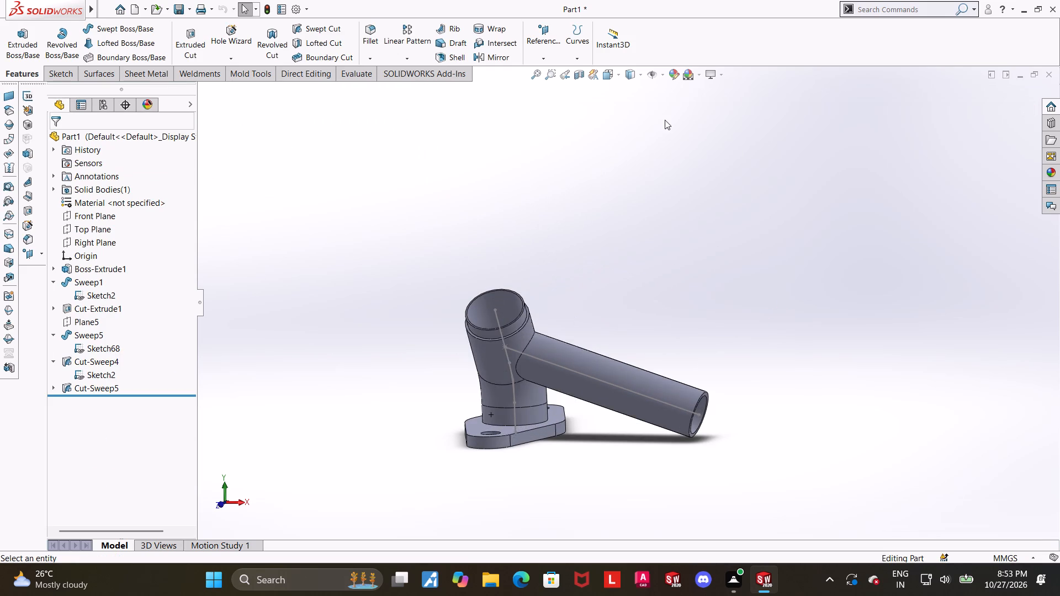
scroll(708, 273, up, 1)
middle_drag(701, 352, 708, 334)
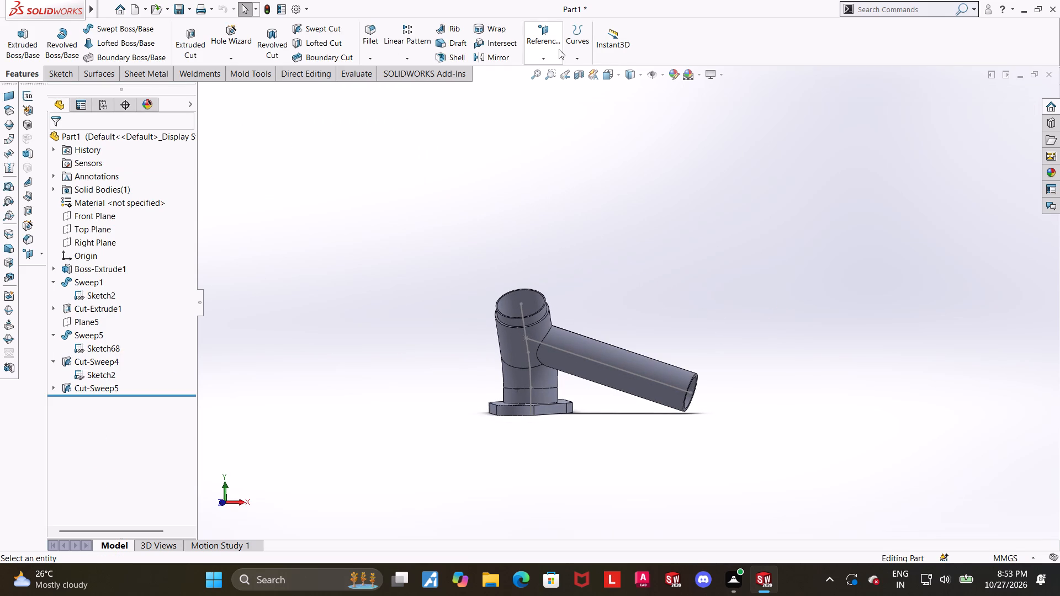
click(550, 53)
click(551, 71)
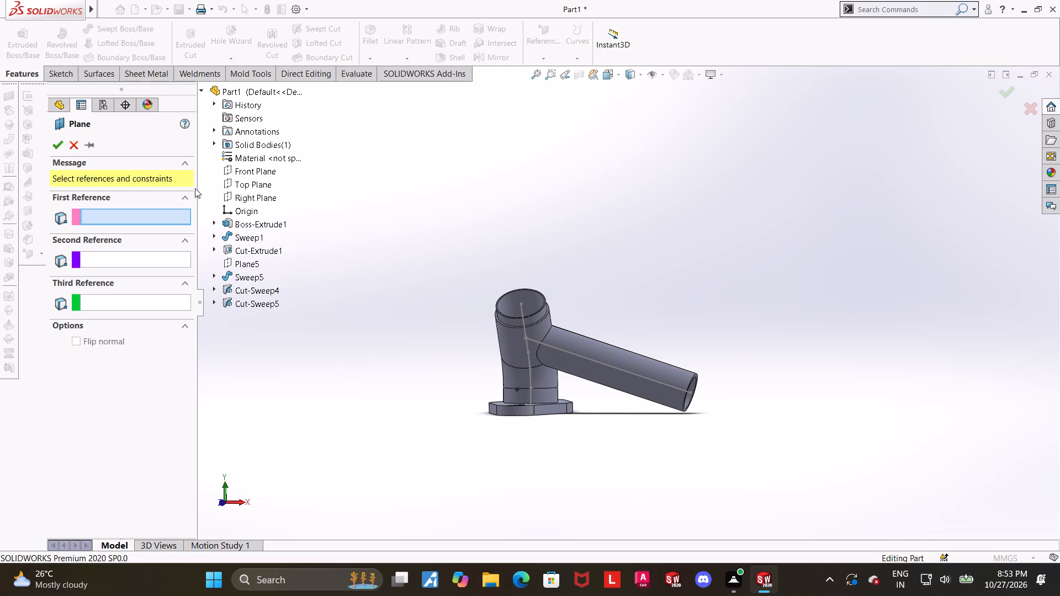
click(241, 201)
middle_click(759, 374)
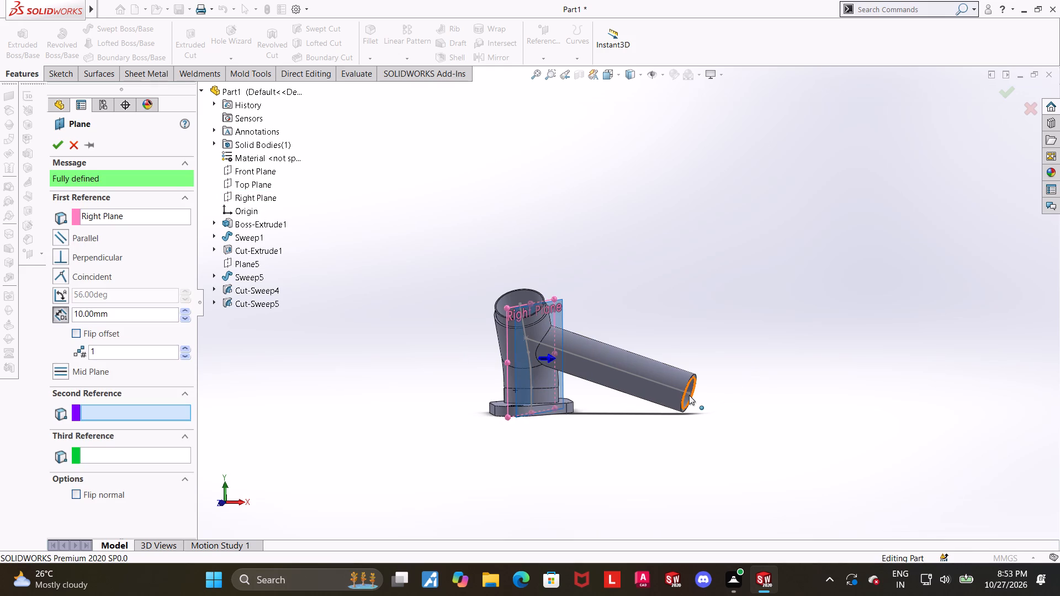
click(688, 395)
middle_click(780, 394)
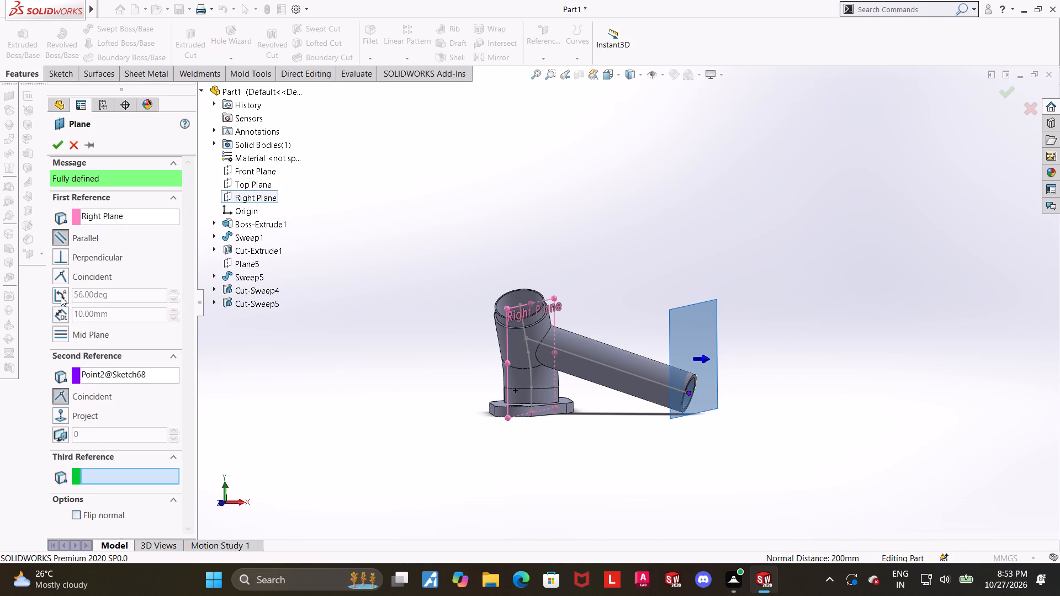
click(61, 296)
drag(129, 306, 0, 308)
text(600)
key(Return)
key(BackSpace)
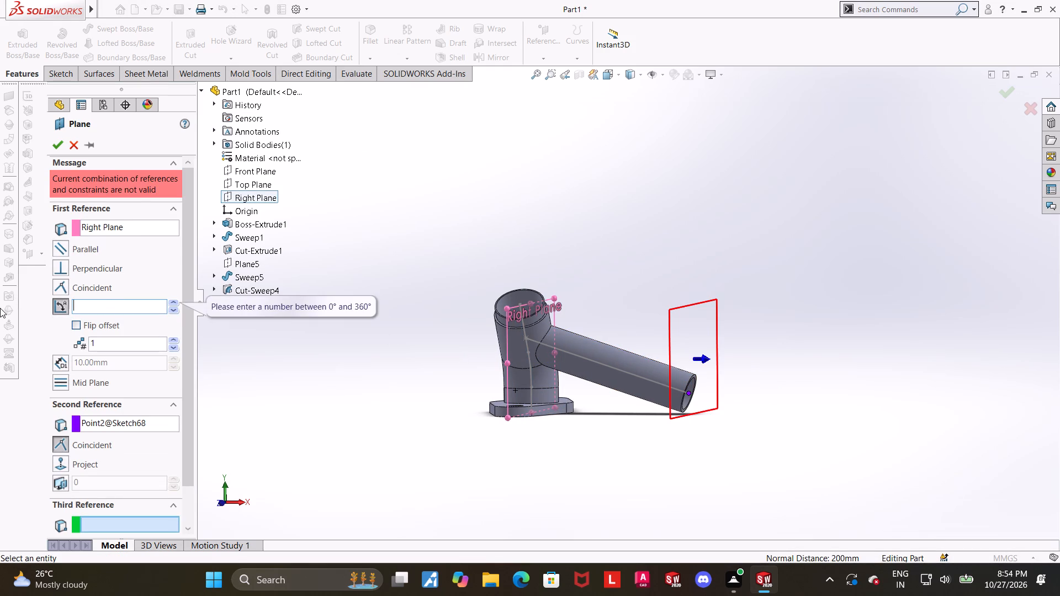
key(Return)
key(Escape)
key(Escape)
Show Plane5 with the part in the Front view.
scroll(532, 342, up, 3)
middle_drag(696, 402, 667, 384)
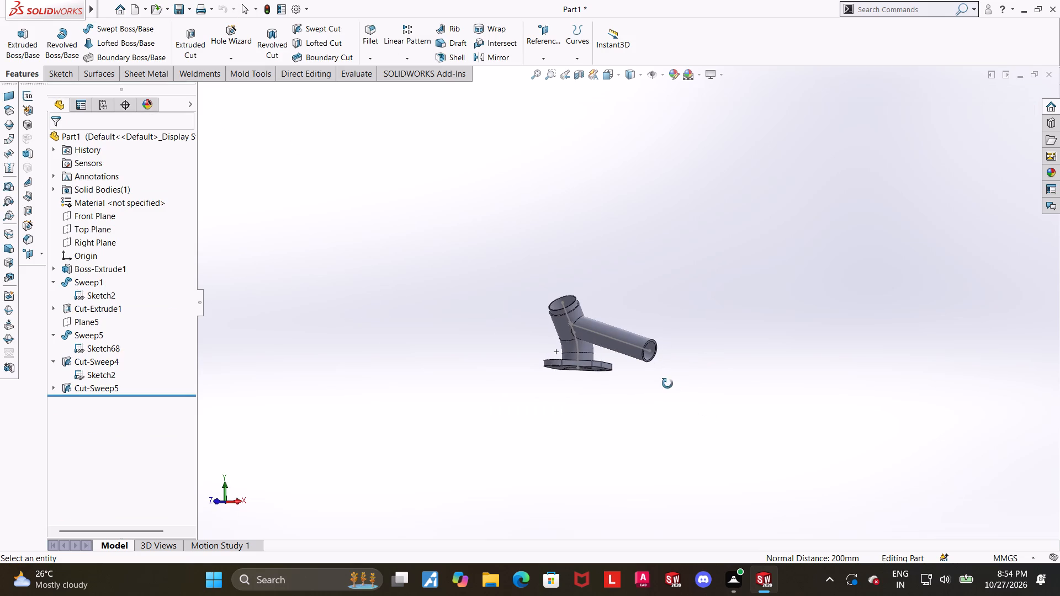
middle_drag(667, 384, 667, 382)
middle_drag(755, 349, 788, 365)
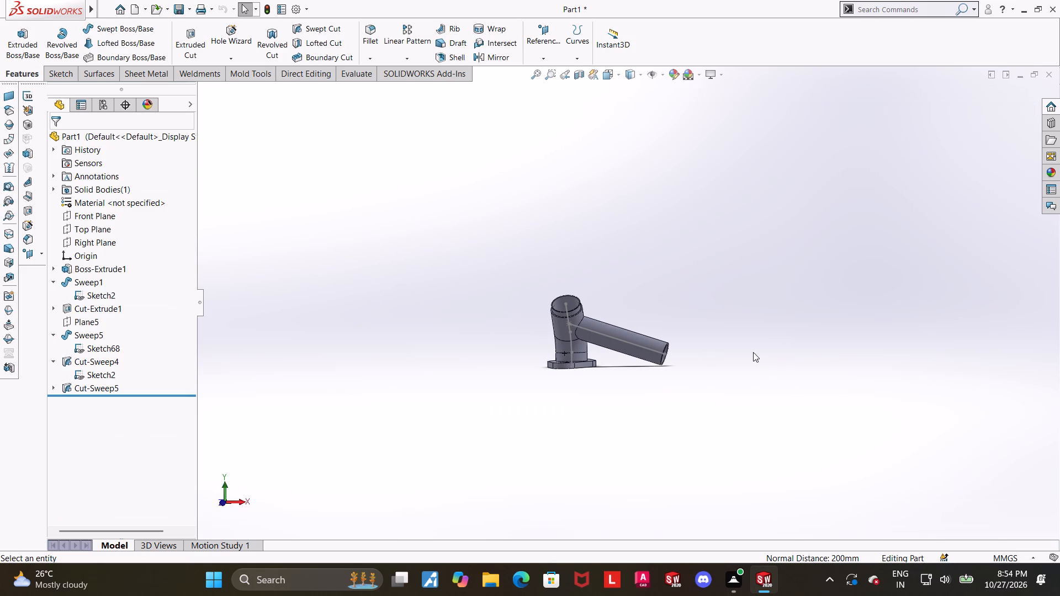
click(736, 352)
click(606, 67)
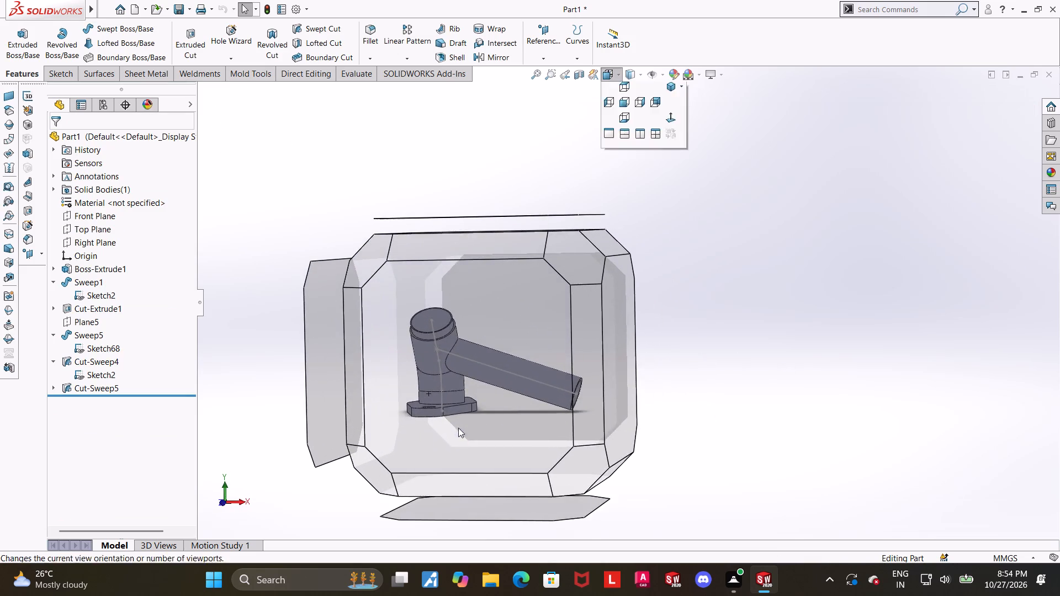
click(458, 423)
scroll(879, 397, up, 3)
scroll(855, 359, down, 2)
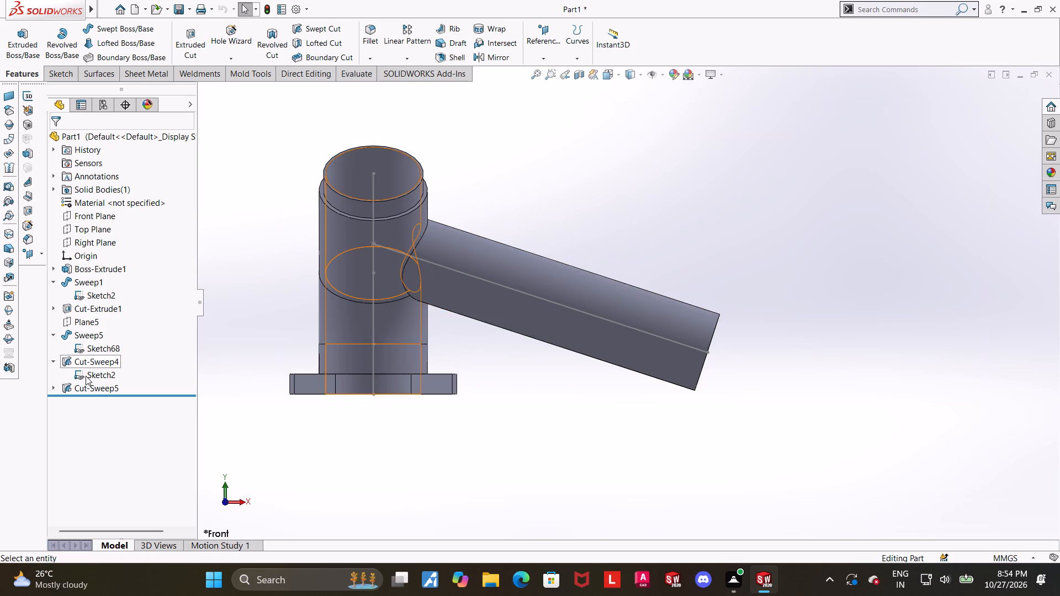
click(84, 323)
click(109, 308)
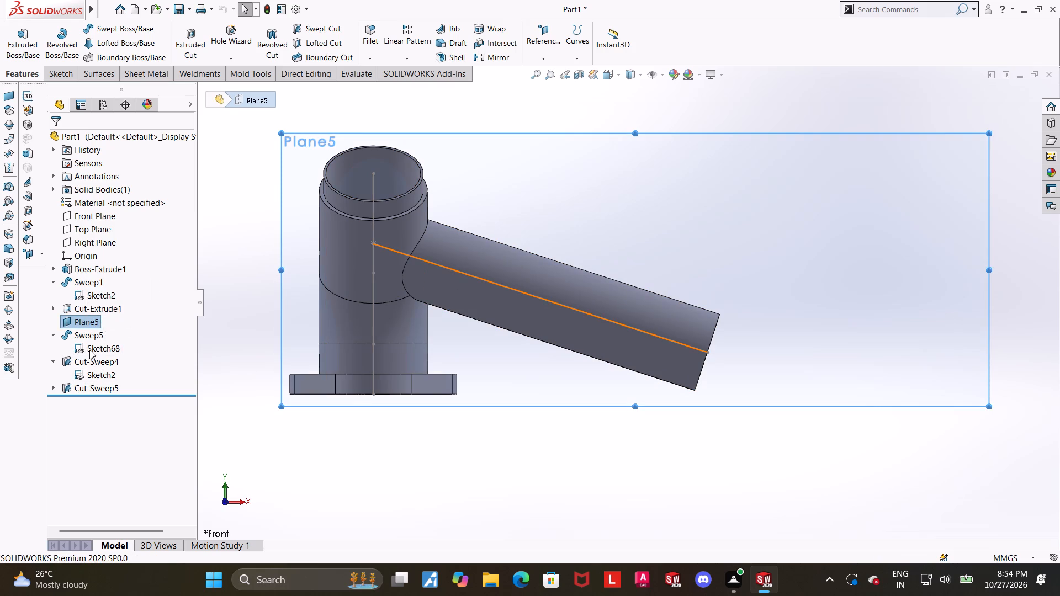
Hide Sketch2, the main pipe's centreline, under Cut-Sweep4.
click(91, 350)
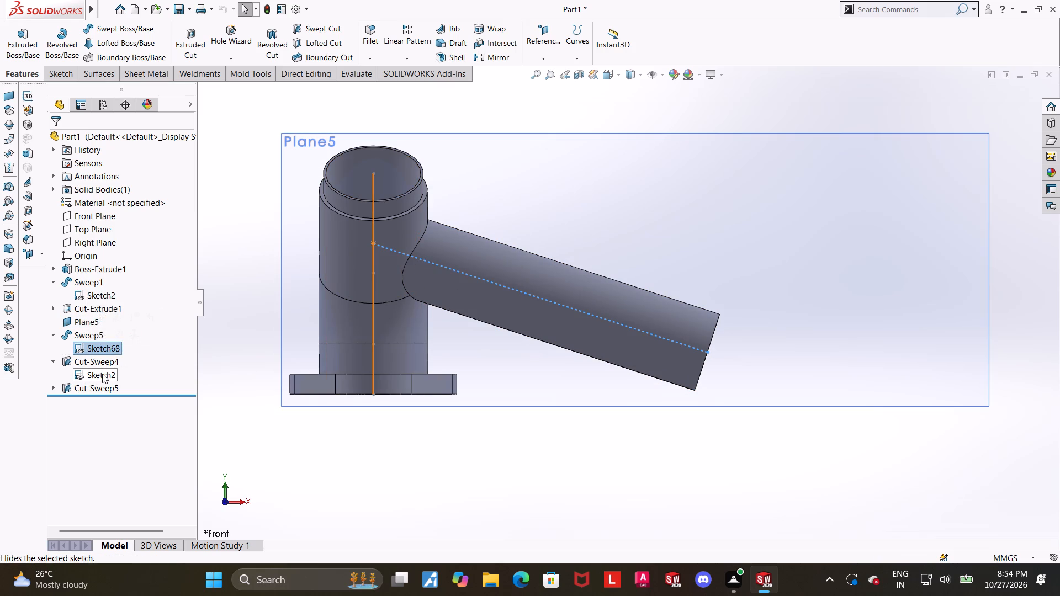
click(102, 374)
click(115, 361)
click(438, 435)
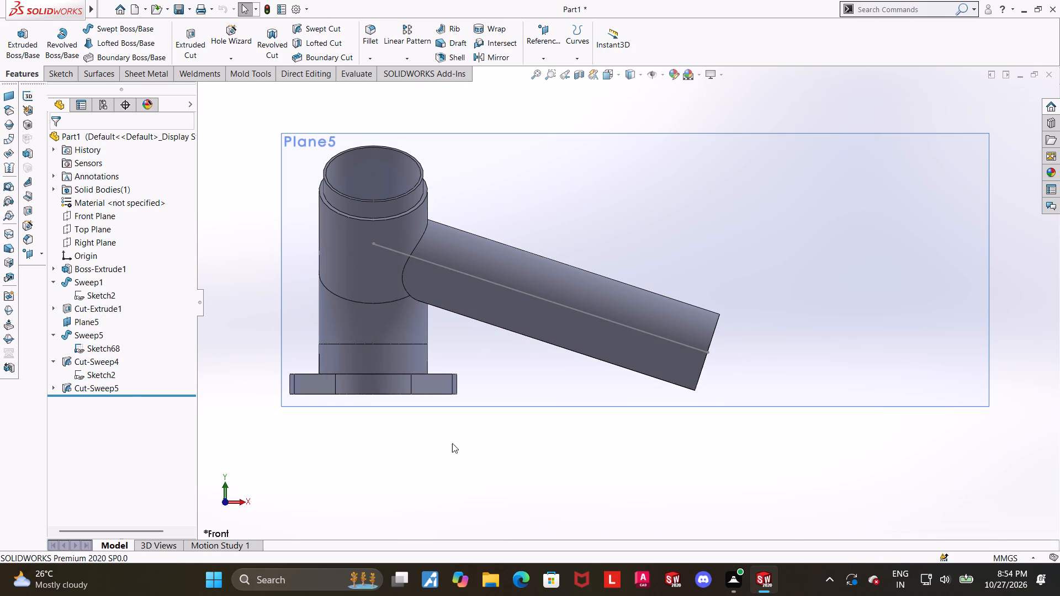
Start a sketch on Plane5 and draw a steep line up from the branch centreline's end point, plus a perpendicular line about 13 mm long.
scroll(649, 452, up, 2)
scroll(684, 312, down, 2)
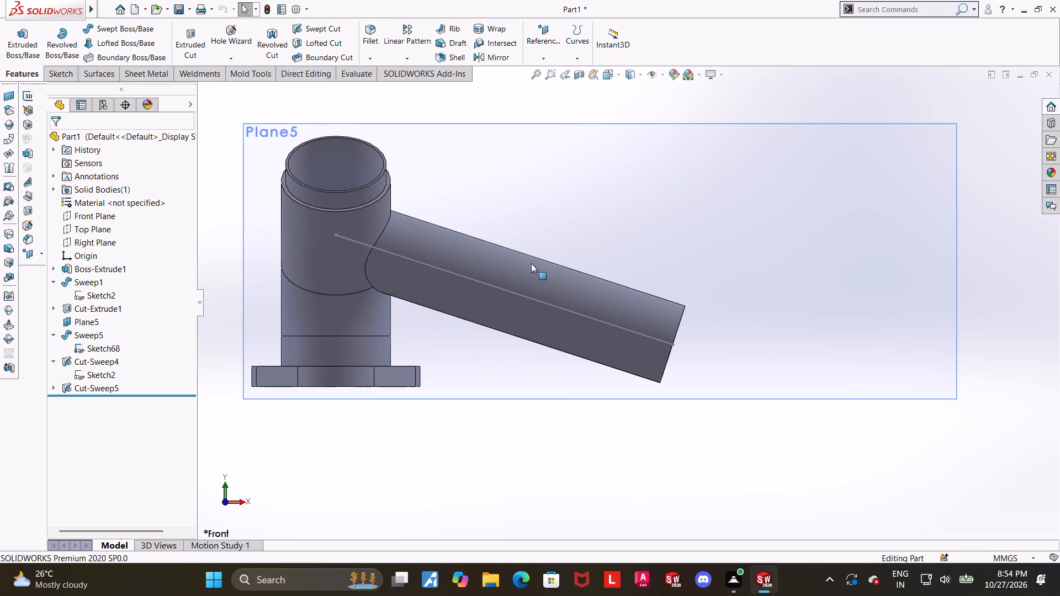
click(699, 211)
click(752, 183)
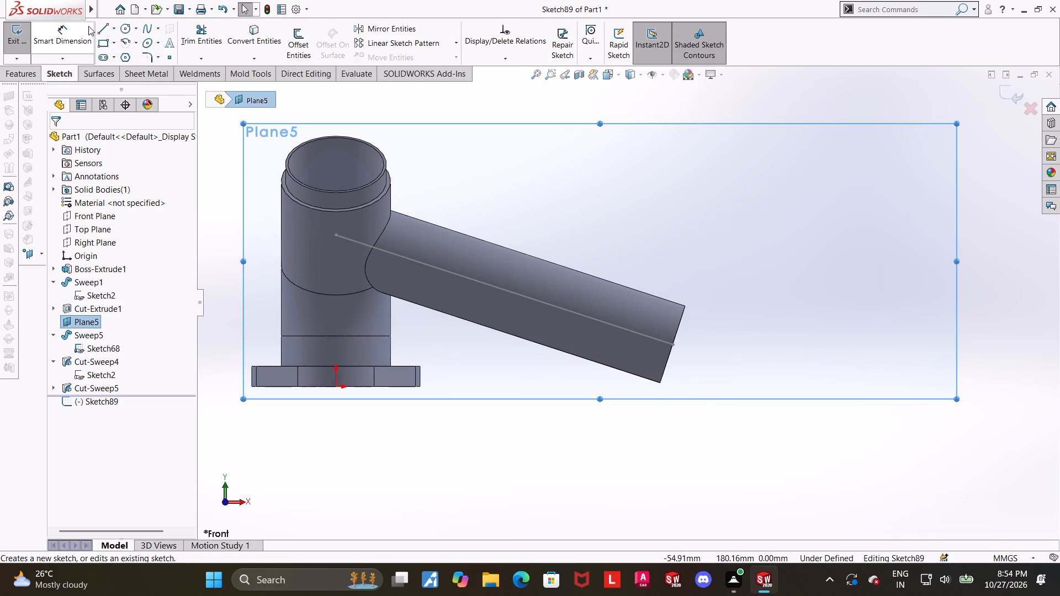
click(103, 29)
click(672, 344)
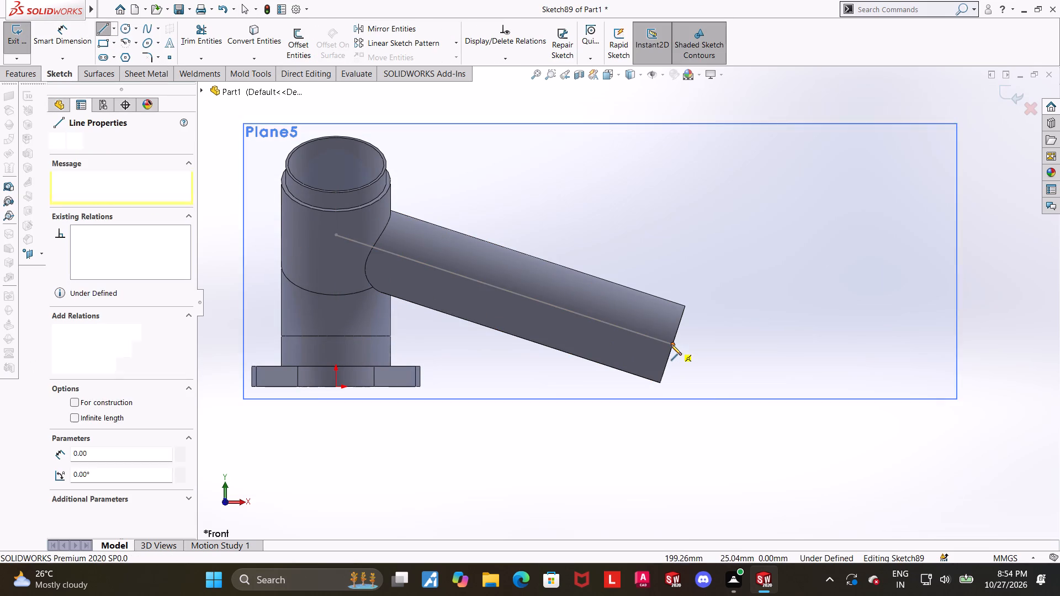
click(658, 267)
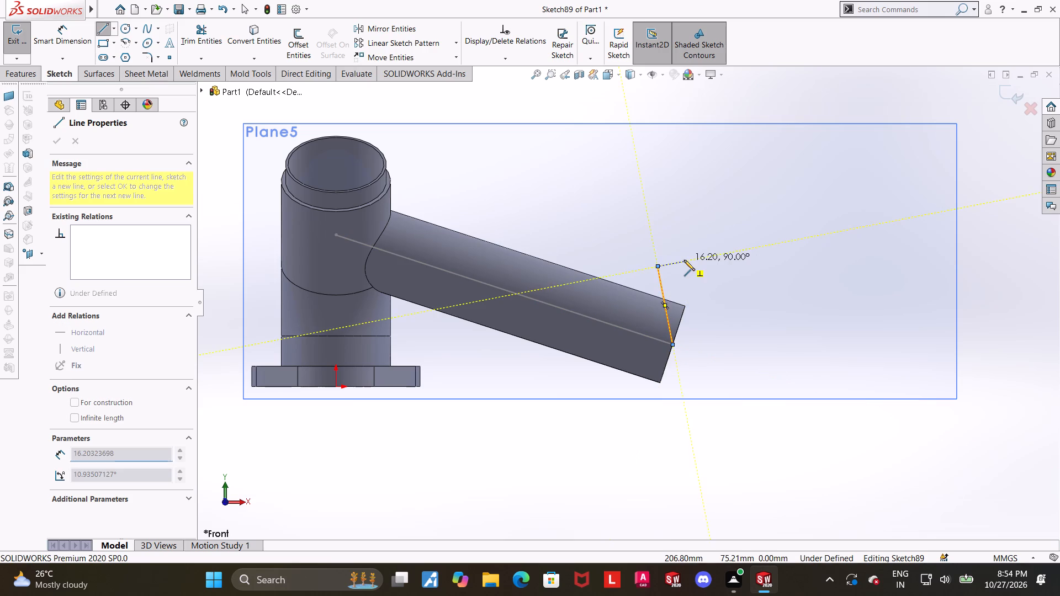
click(679, 262)
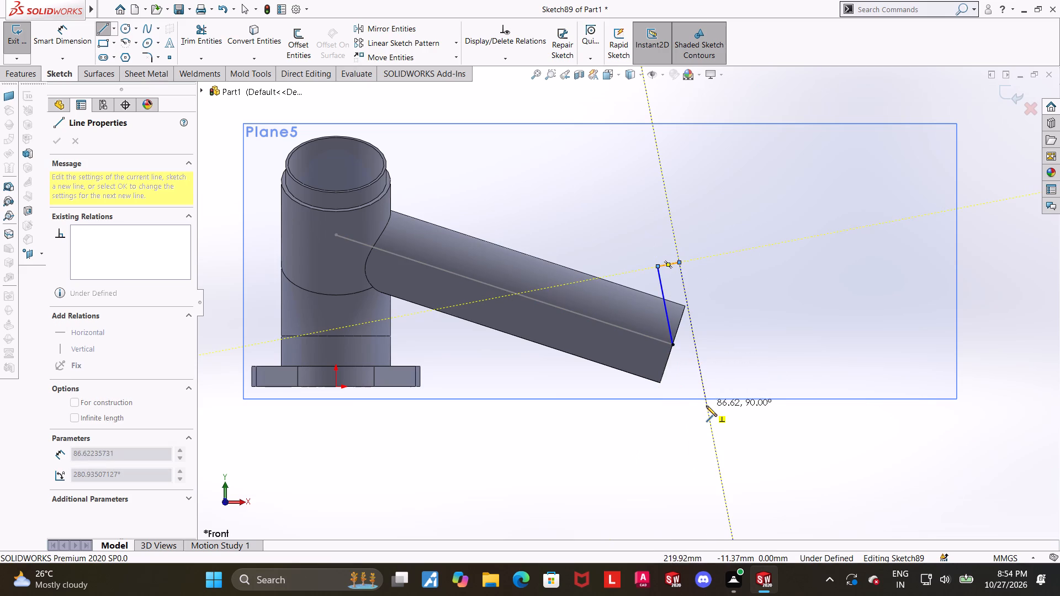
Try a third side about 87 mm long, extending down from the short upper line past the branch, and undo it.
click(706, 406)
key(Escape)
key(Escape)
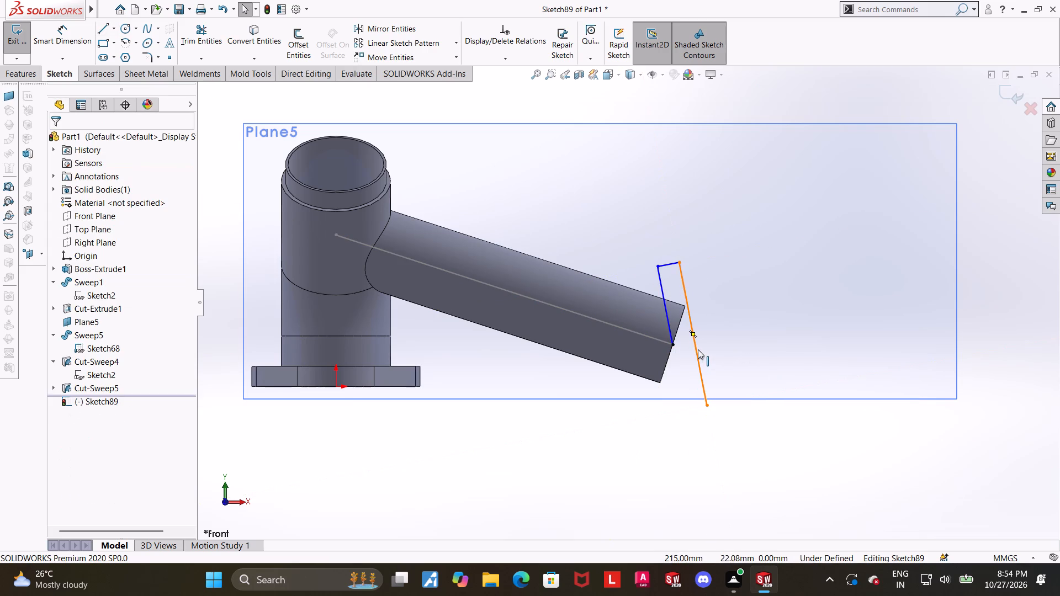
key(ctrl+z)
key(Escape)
Close the four-sided profile with a side about 46 mm long and a bottom line about 14 mm back to the centreline's end point.
click(104, 33)
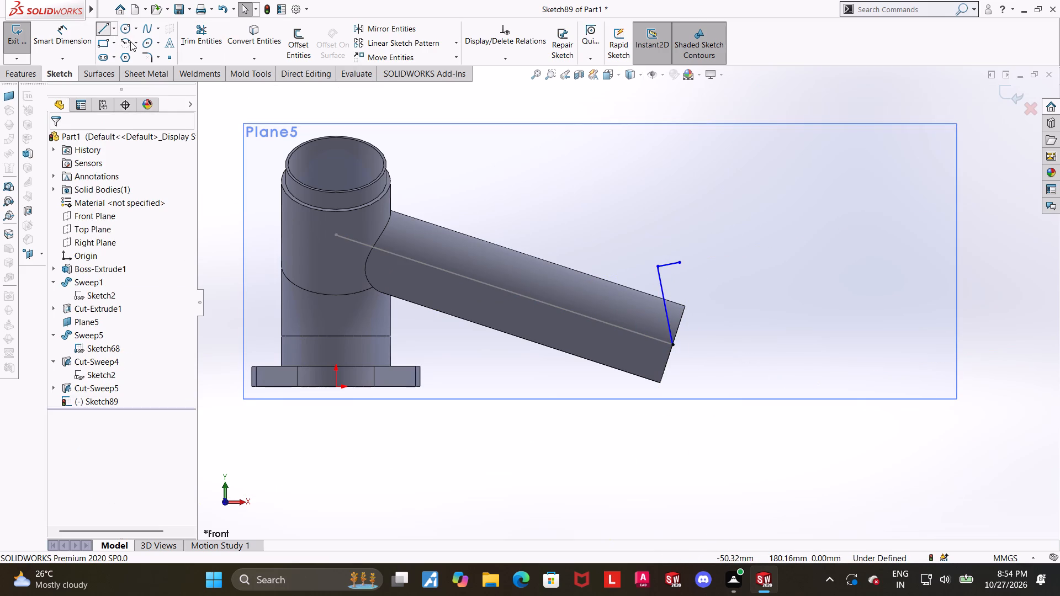
click(681, 261)
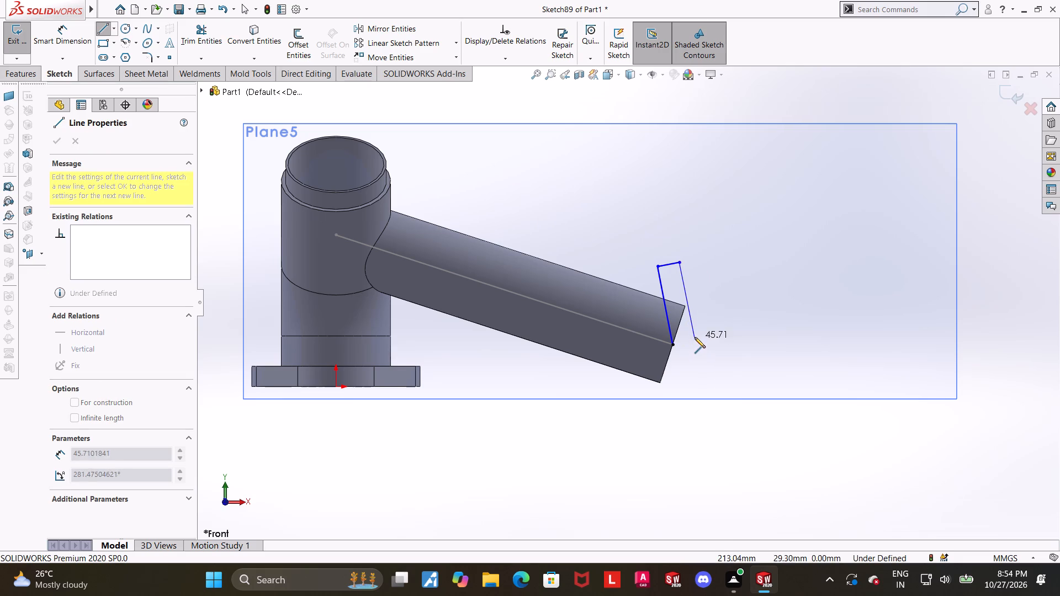
click(695, 337)
click(672, 345)
key(Escape)
key(Escape)
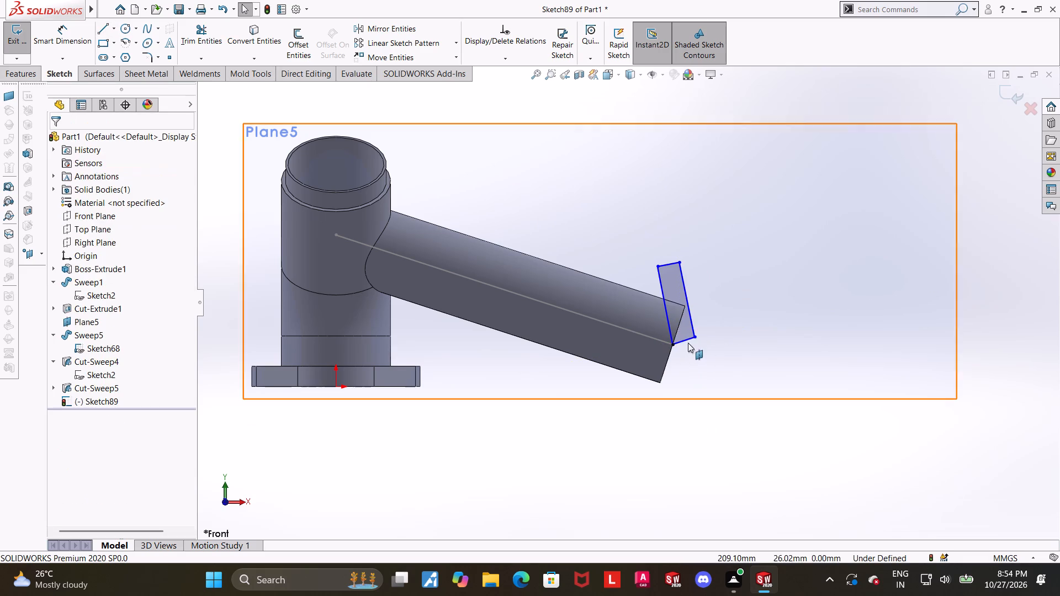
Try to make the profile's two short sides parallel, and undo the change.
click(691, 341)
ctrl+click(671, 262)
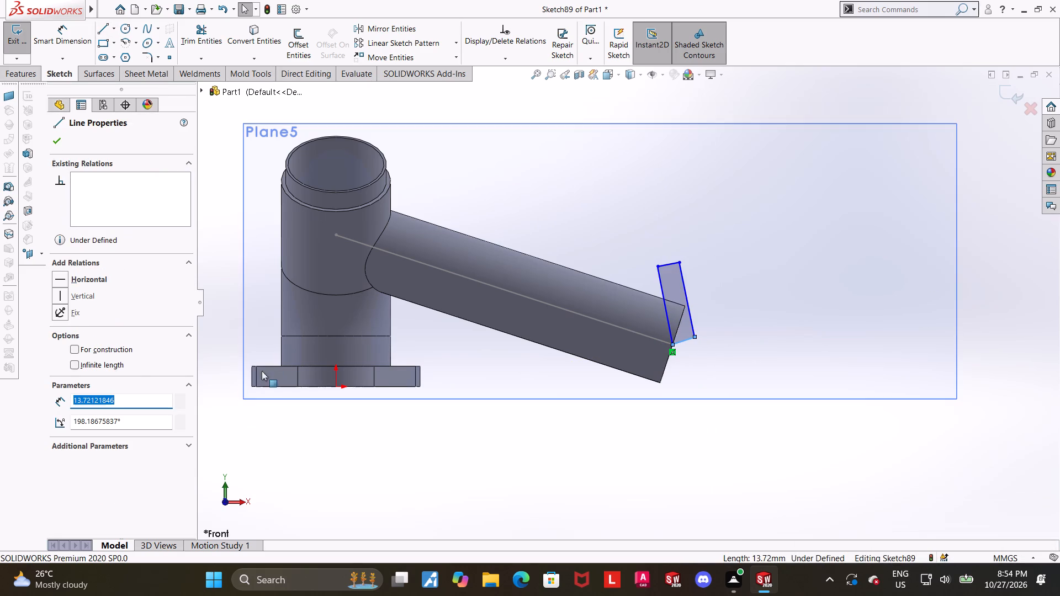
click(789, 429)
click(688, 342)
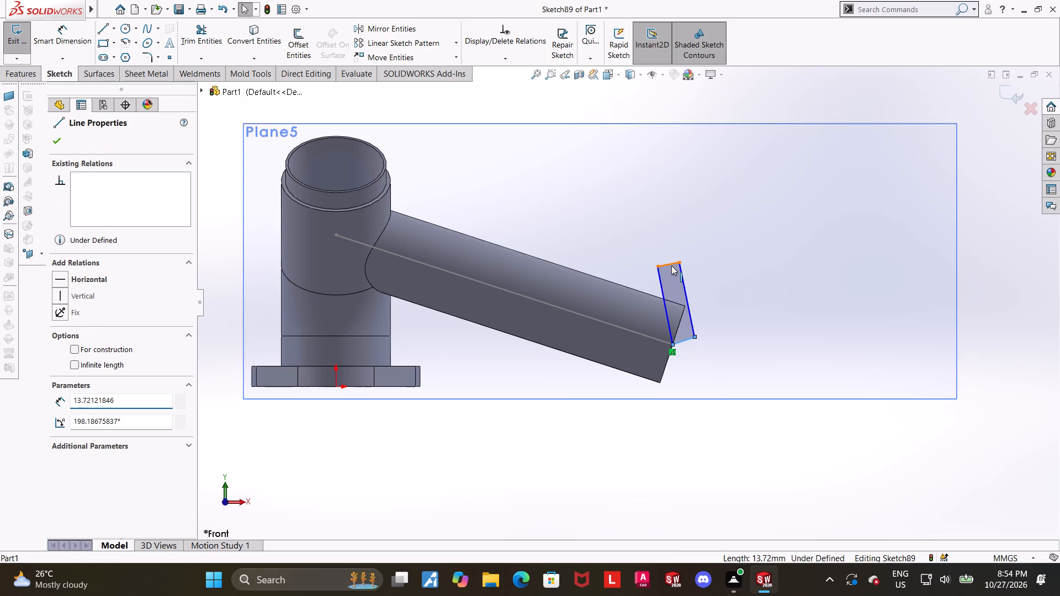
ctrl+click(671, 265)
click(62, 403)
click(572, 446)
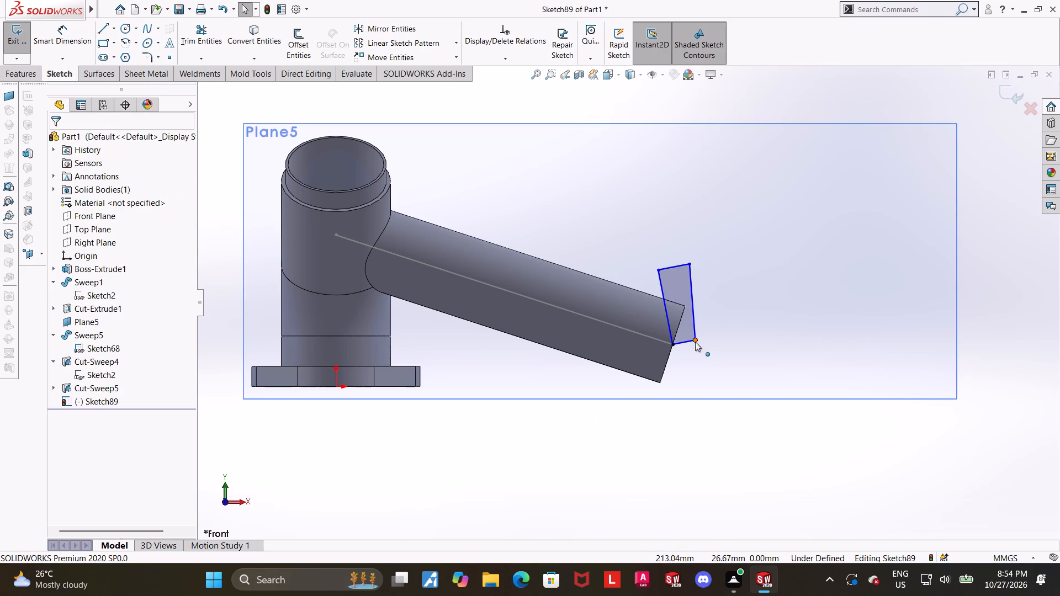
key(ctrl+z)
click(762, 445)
Dimension the profile's short upper side to 12 mm.
click(73, 29)
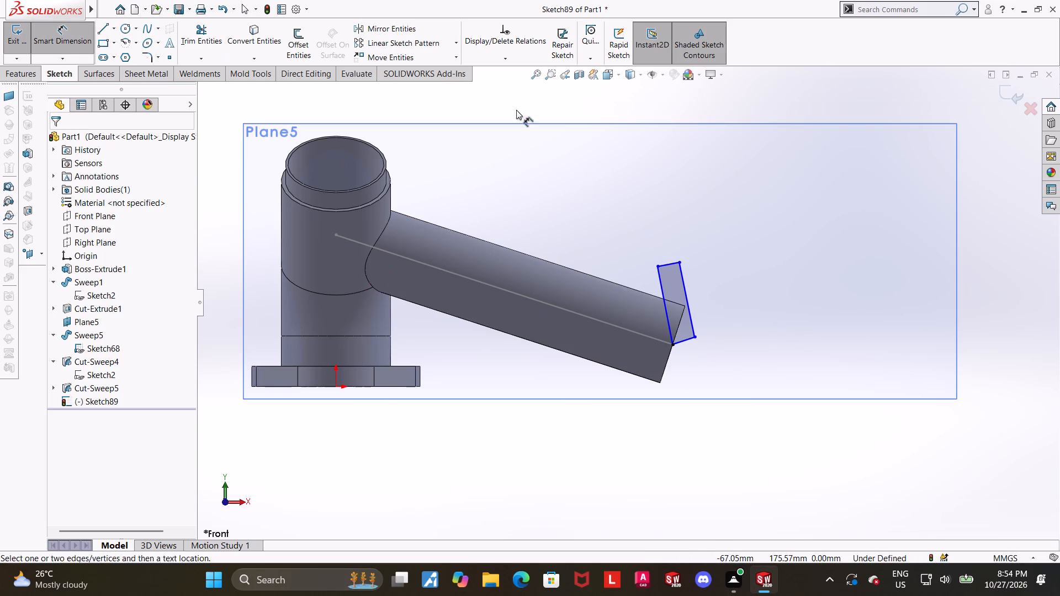
click(667, 264)
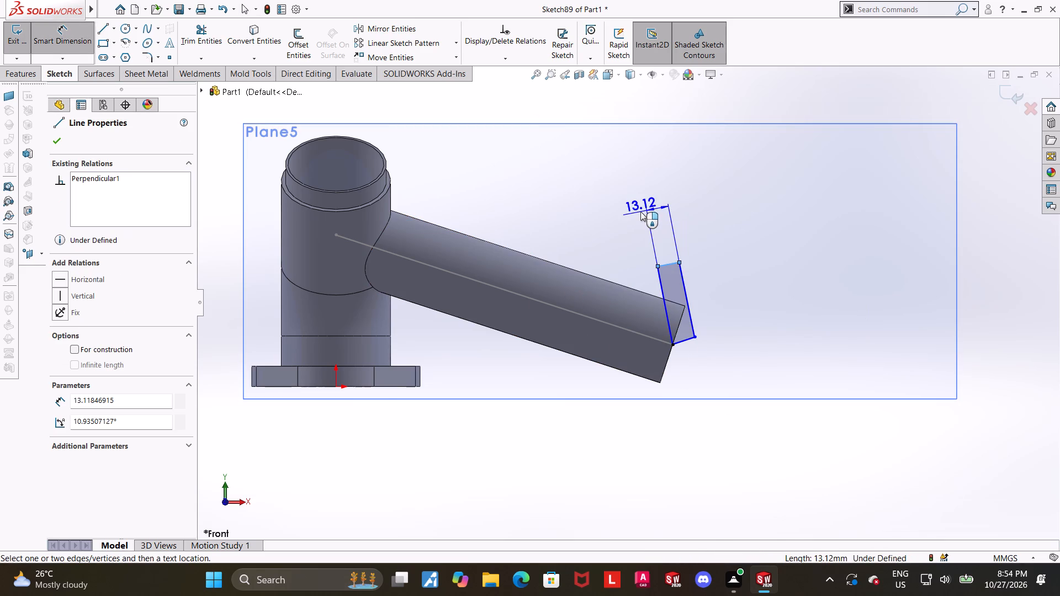
click(640, 211)
text(12)
key(Return)
key(Escape)
key(Escape)
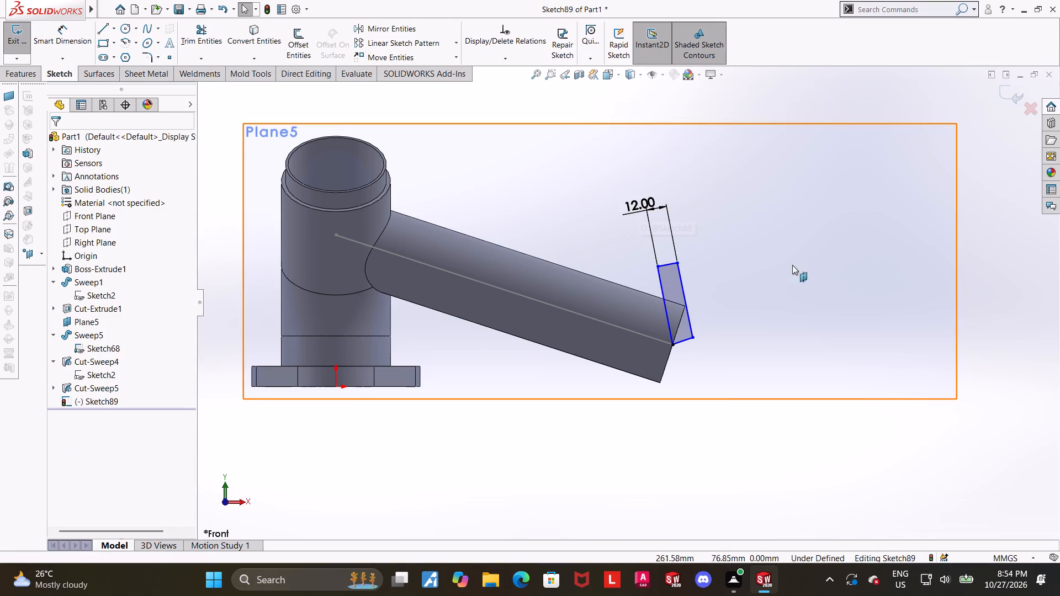
Dimension the angle between the branch centreline and the profile's adjoining long side as 60°.
scroll(800, 273, down, 2)
click(75, 41)
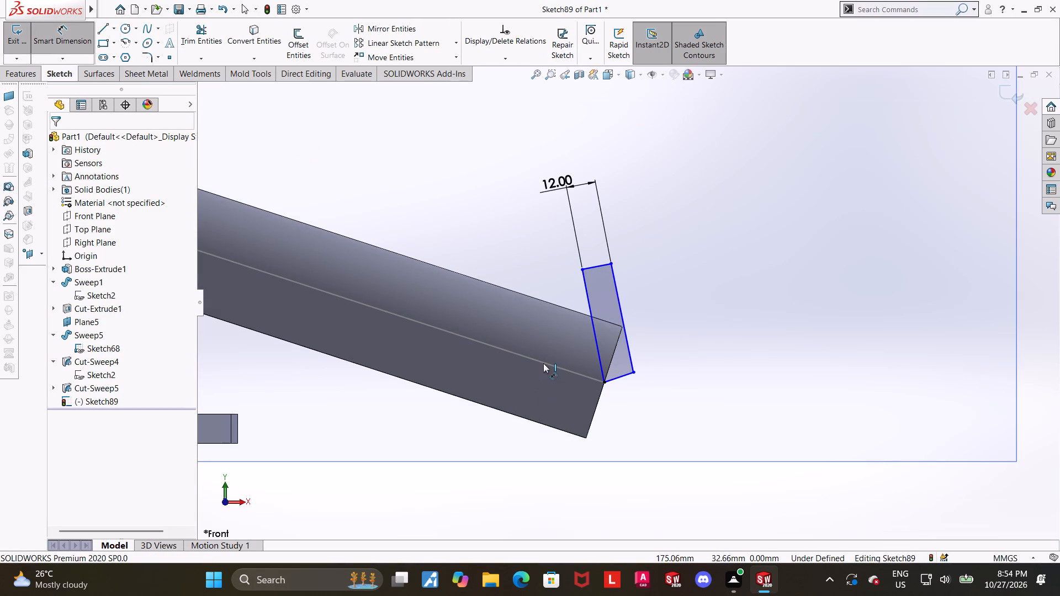
click(543, 363)
click(591, 328)
click(493, 261)
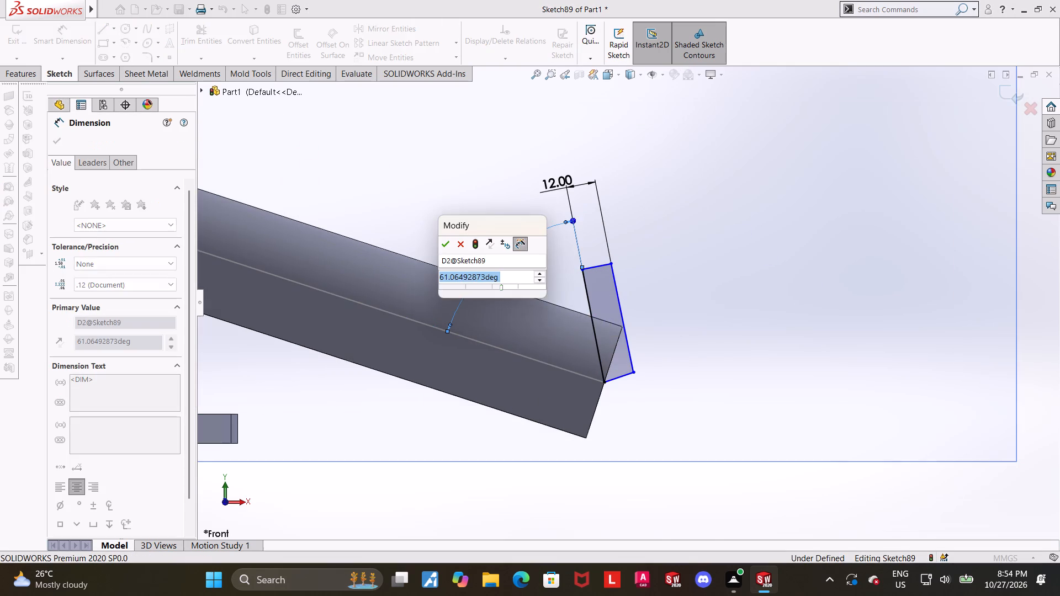
text(60)
key(Return)
key(Escape)
key(Escape)
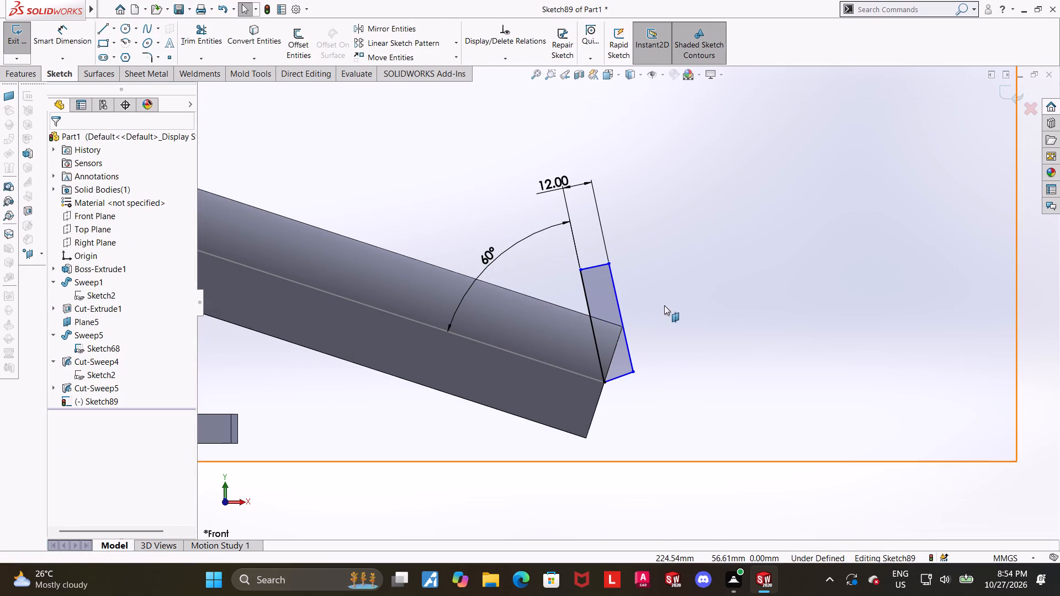
Add a parallel relation between the profile's two long sides.
scroll(684, 354, up, 4)
click(697, 448)
scroll(640, 347, down, 3)
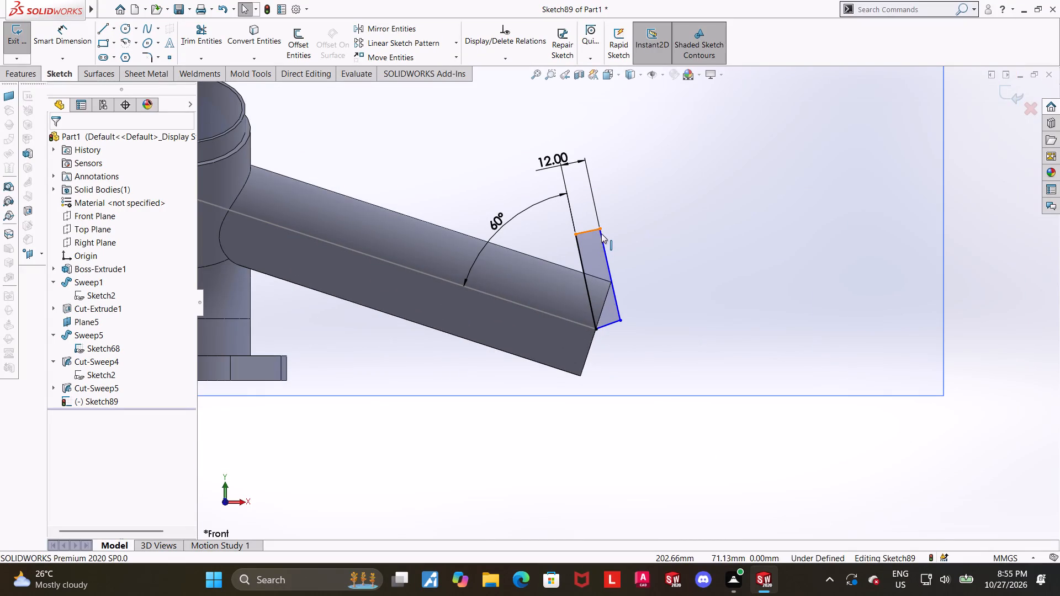
click(603, 259)
ctrl+click(580, 266)
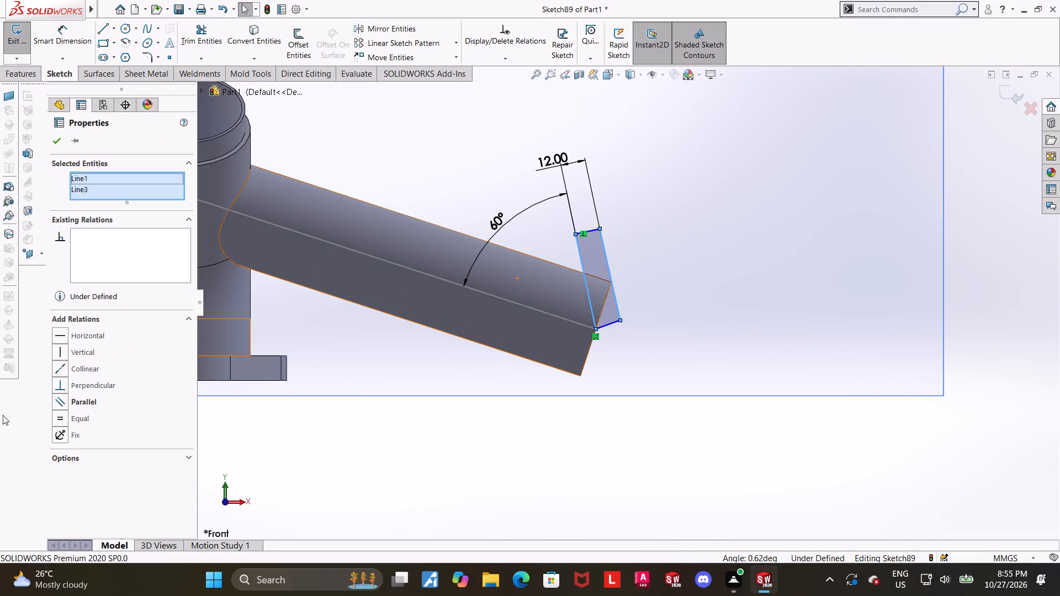
click(56, 404)
click(678, 421)
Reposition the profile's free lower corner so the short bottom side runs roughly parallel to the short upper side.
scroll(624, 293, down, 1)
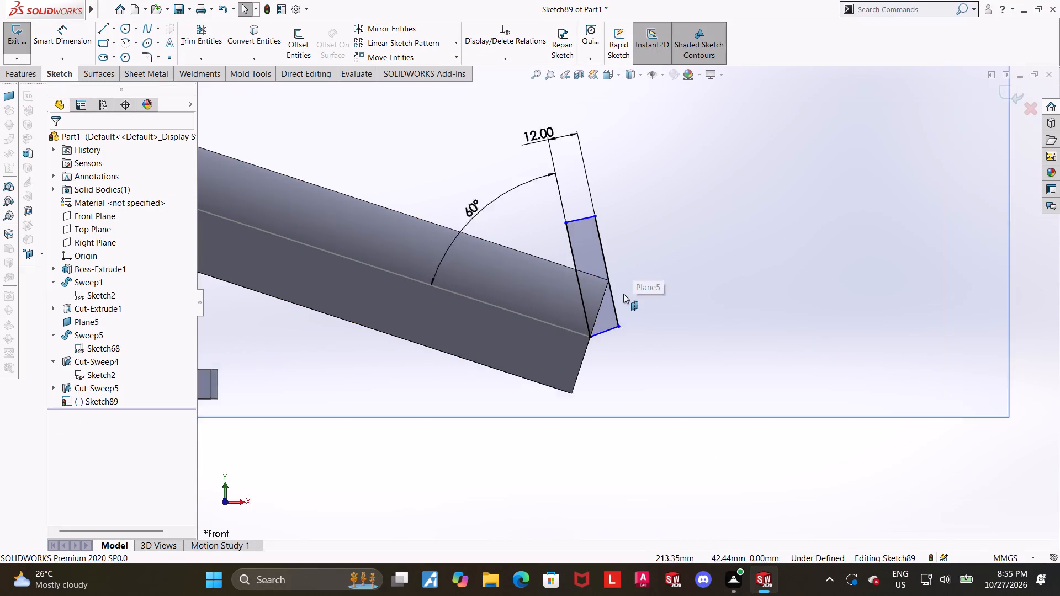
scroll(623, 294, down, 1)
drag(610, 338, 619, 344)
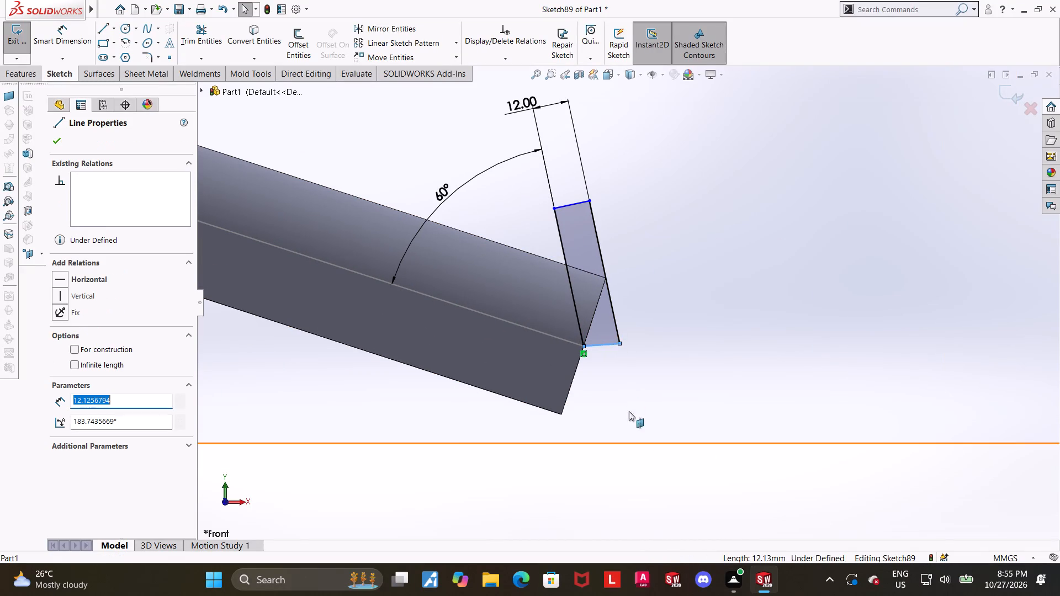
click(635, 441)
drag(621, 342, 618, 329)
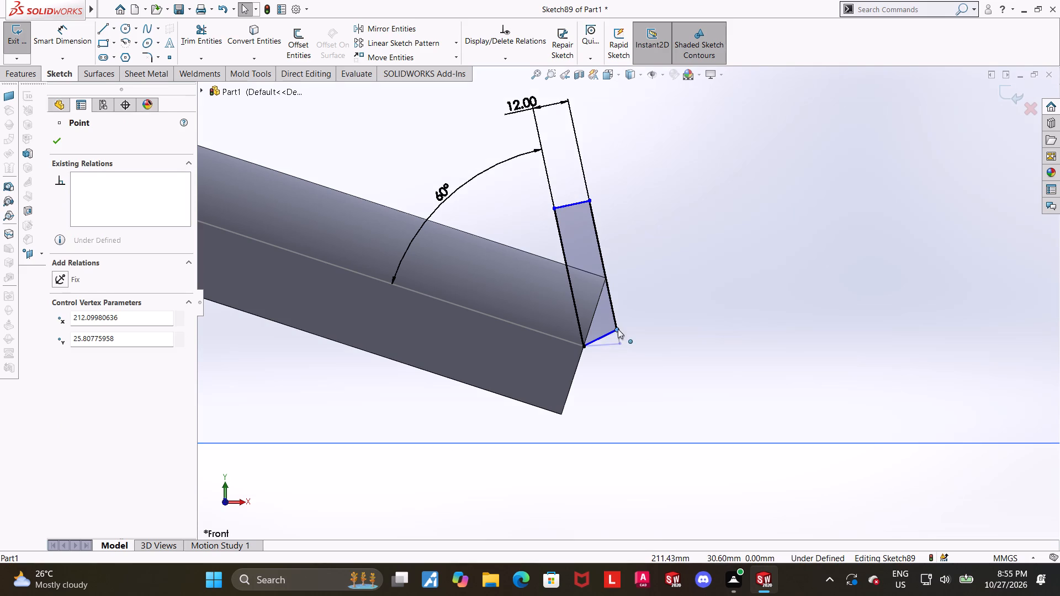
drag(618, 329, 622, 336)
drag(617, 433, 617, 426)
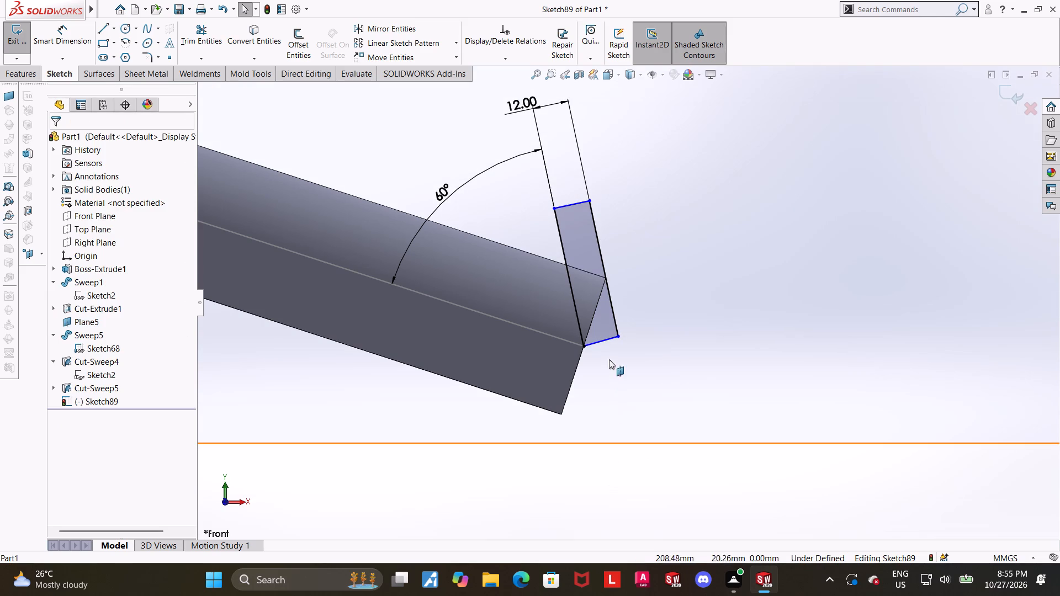
Make the profile's two short sides equal in length and parallel to each other.
click(606, 339)
ctrl+click(576, 202)
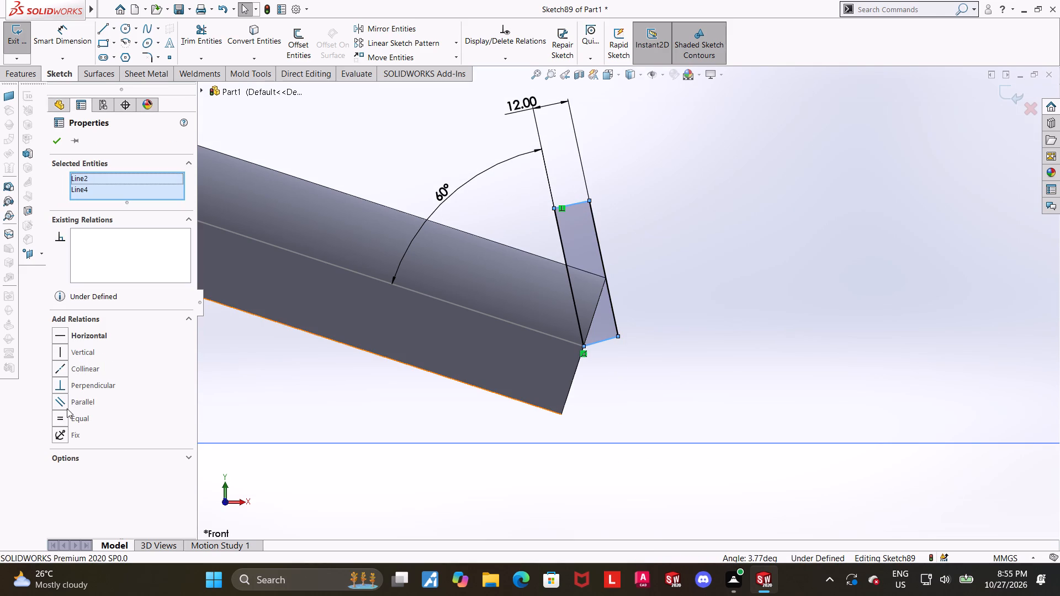
click(61, 417)
click(63, 405)
click(343, 465)
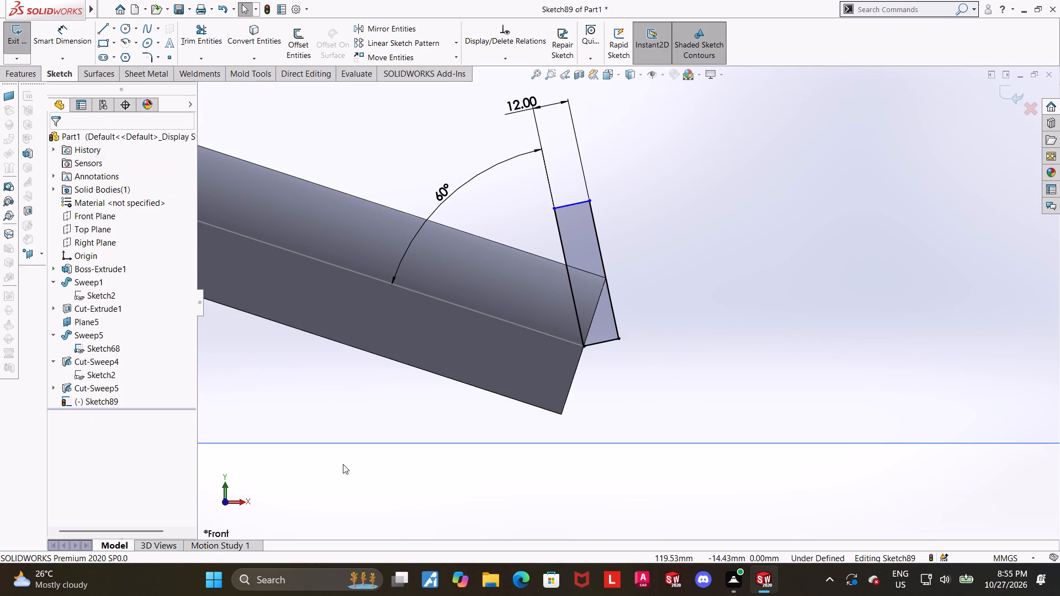
scroll(550, 453, up, 2)
key(Escape)
scroll(622, 223, down, 3)
key(Escape)
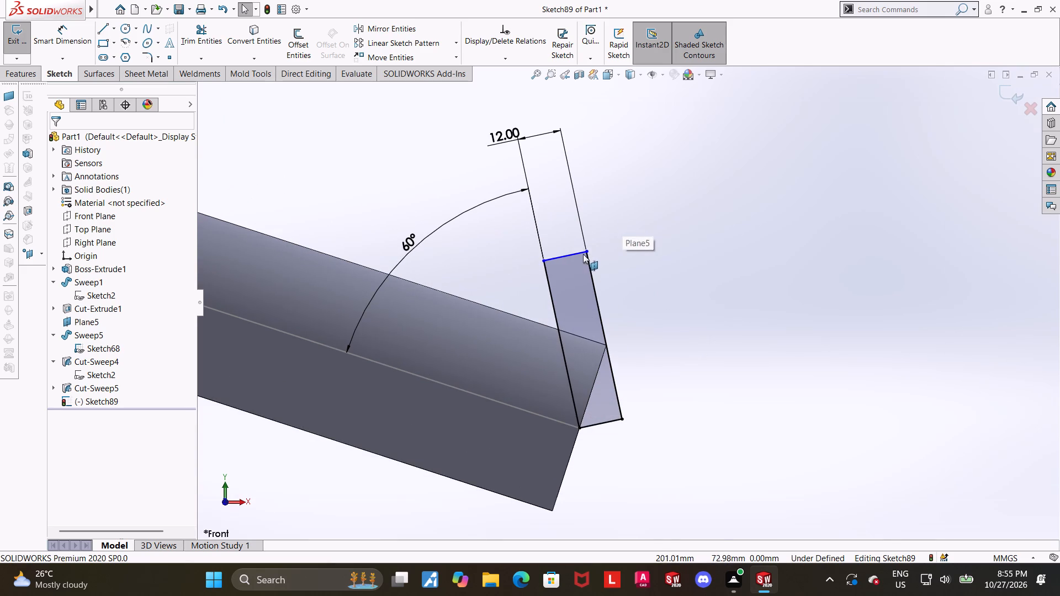
click(575, 255)
ctrl+click(599, 427)
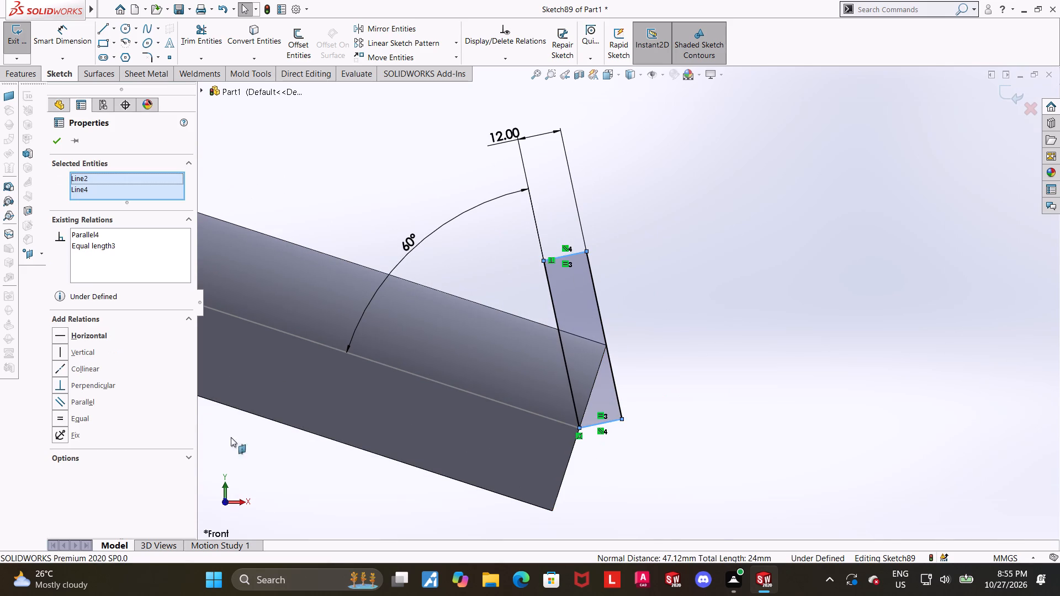
click(64, 405)
scroll(371, 439, up, 3)
click(553, 496)
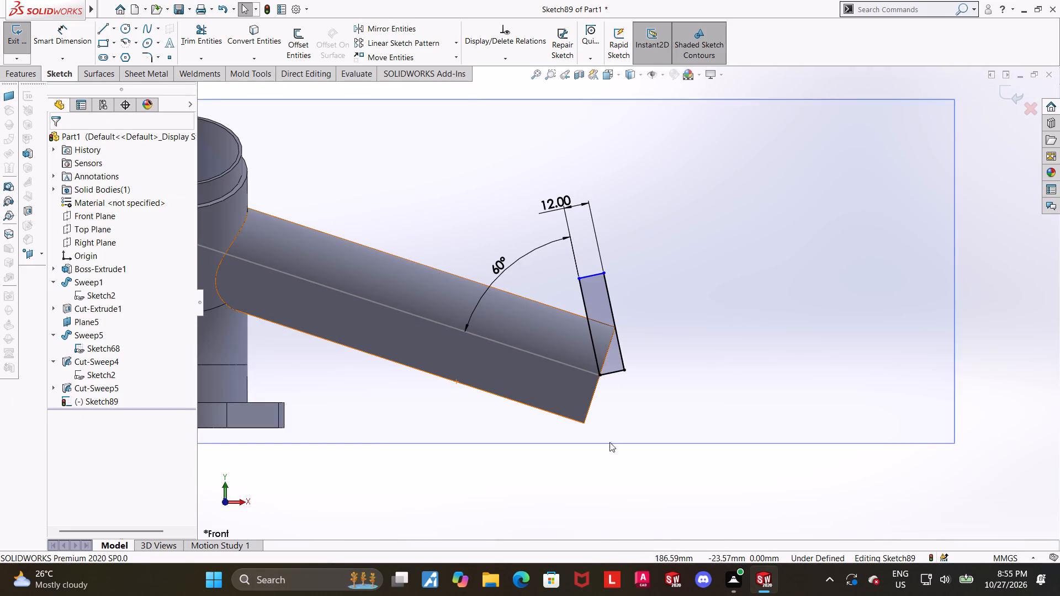
Dimension the distance between the profile's two short sides as 50 mm and exit the sketch.
scroll(657, 318, down, 2)
scroll(582, 283, up, 2)
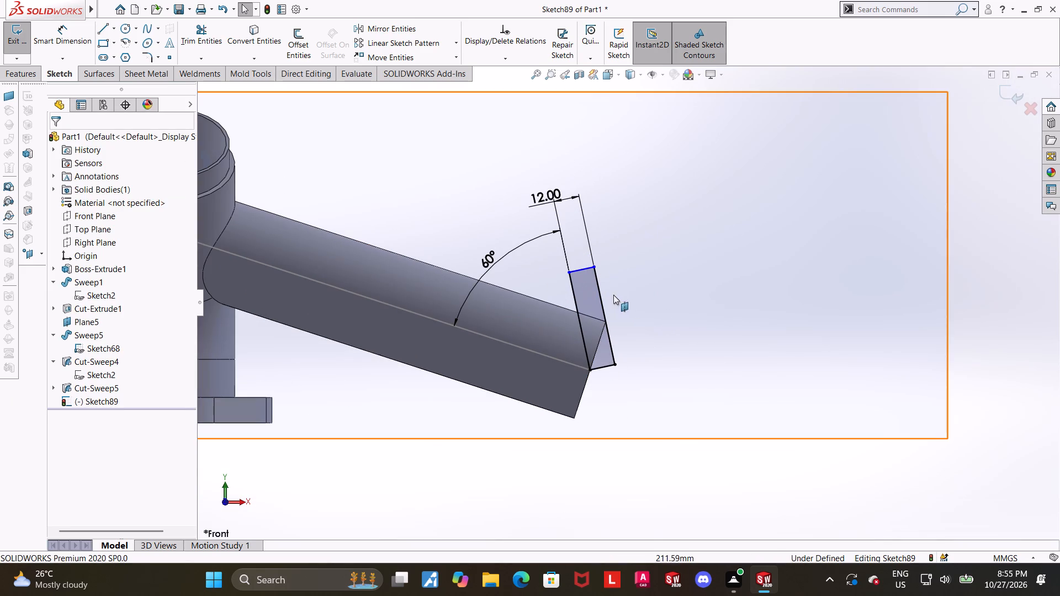
click(72, 39)
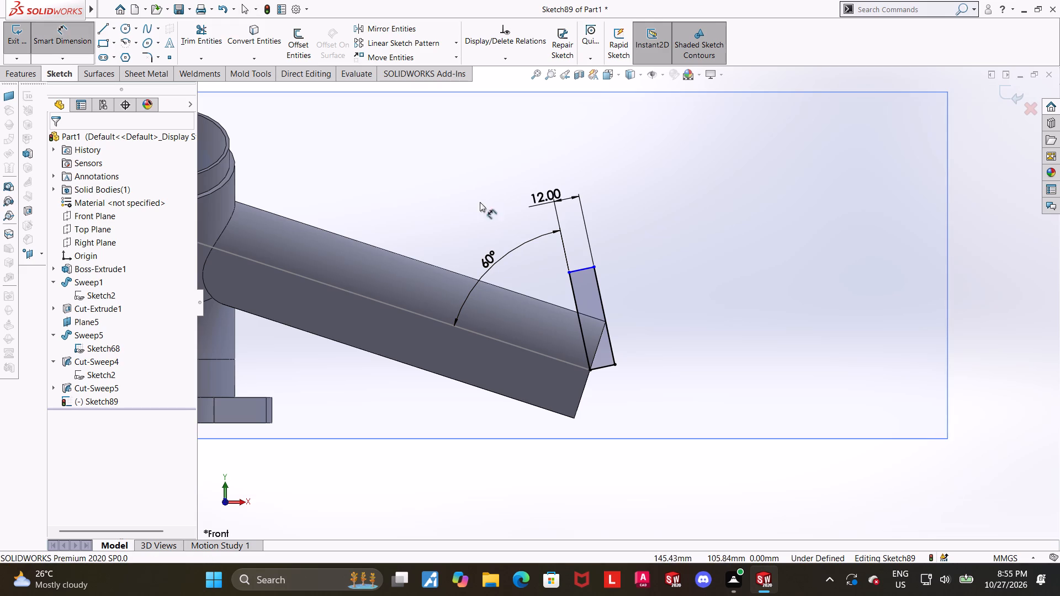
click(581, 270)
click(604, 366)
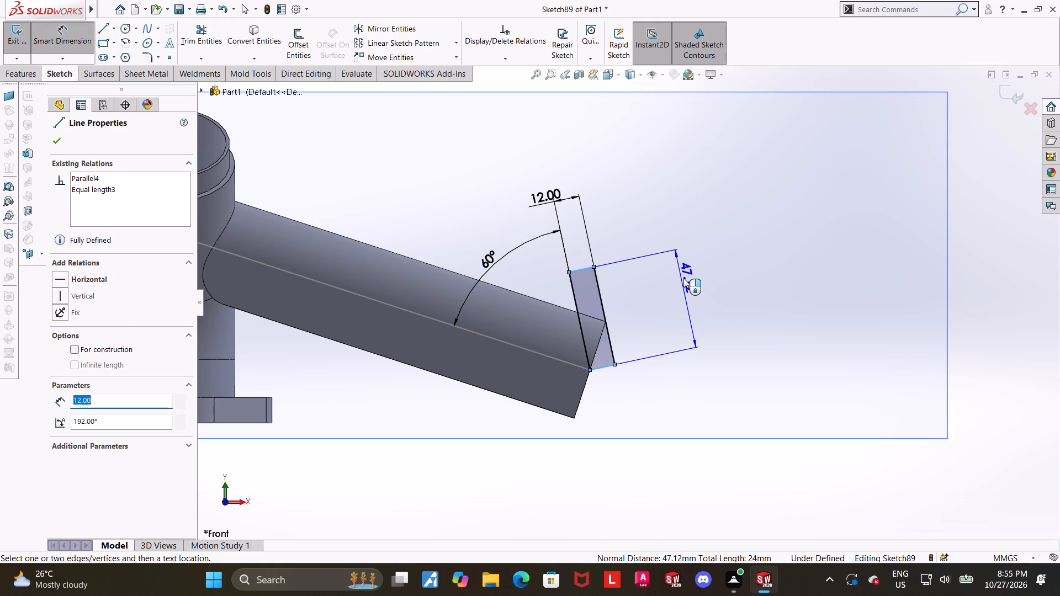
click(685, 278)
text(50)
key(Return)
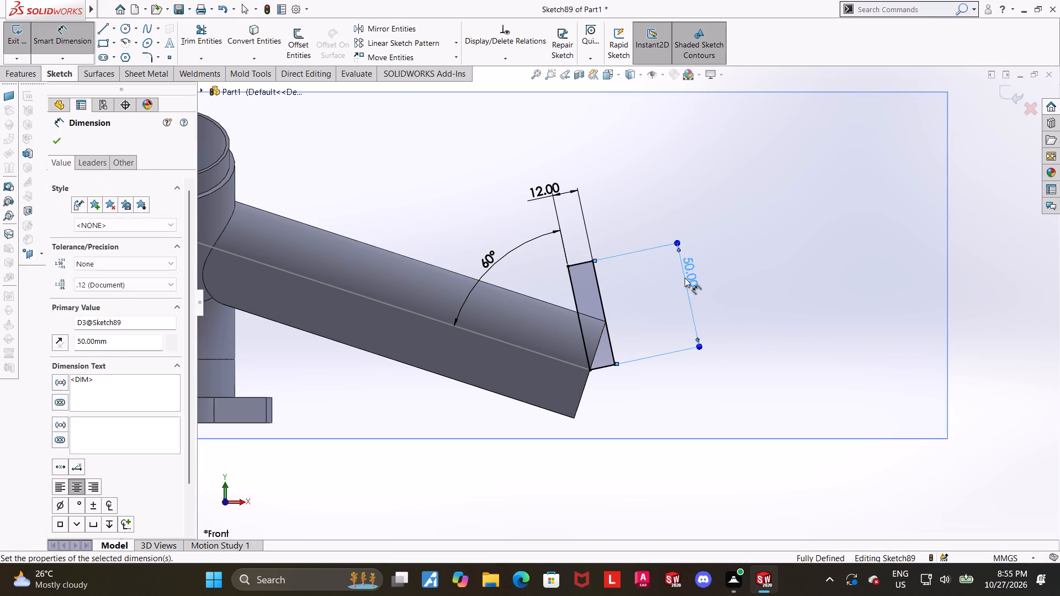
key(Escape)
scroll(979, 216, up, 1)
click(1009, 95)
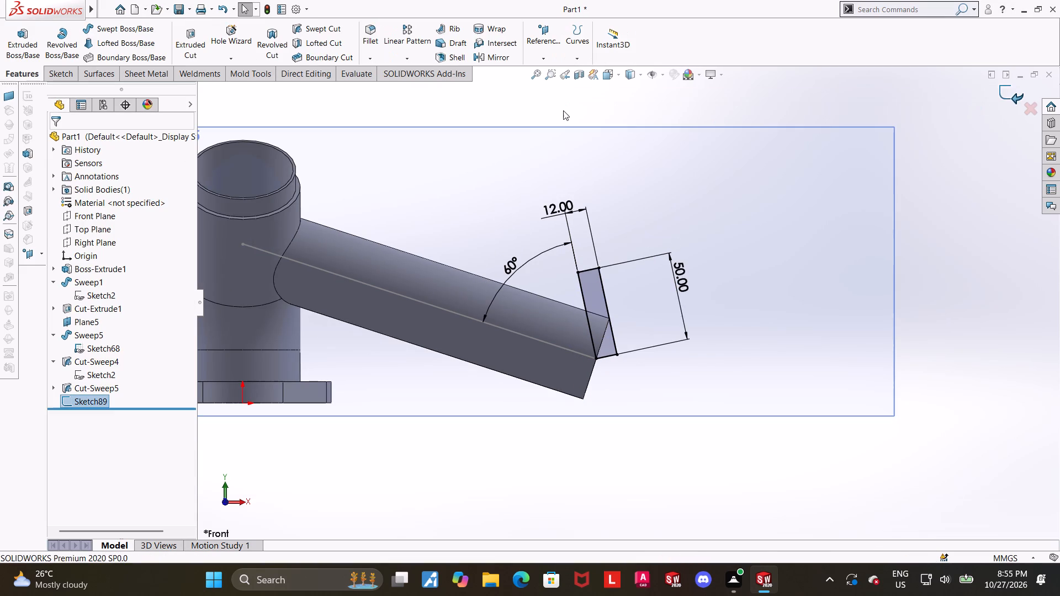
Cut-revolve the 12 × 50 mm profile 360° about its lower short side at the branch end.
click(260, 34)
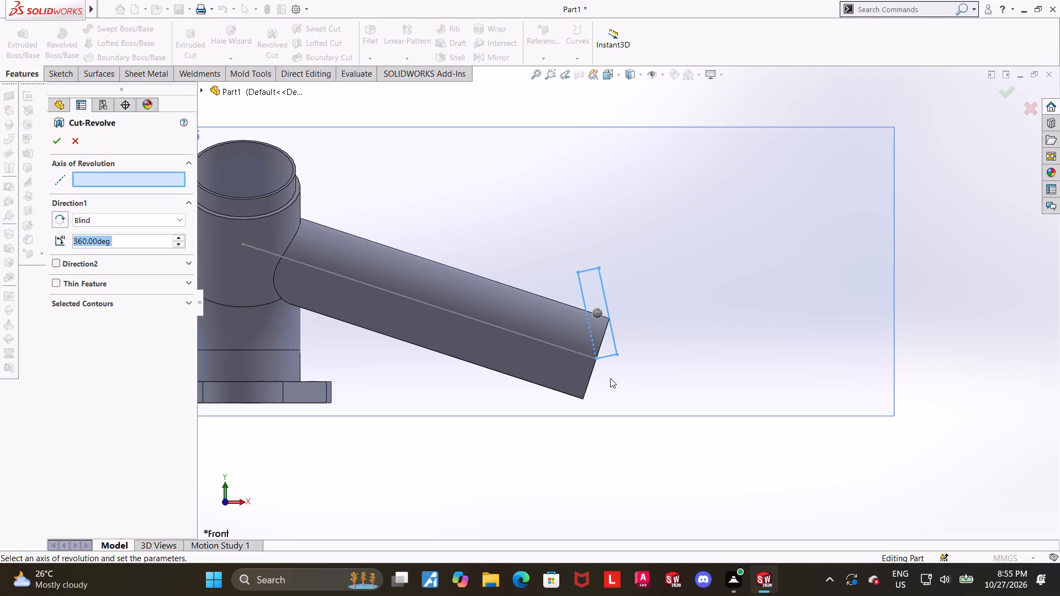
click(608, 358)
click(55, 137)
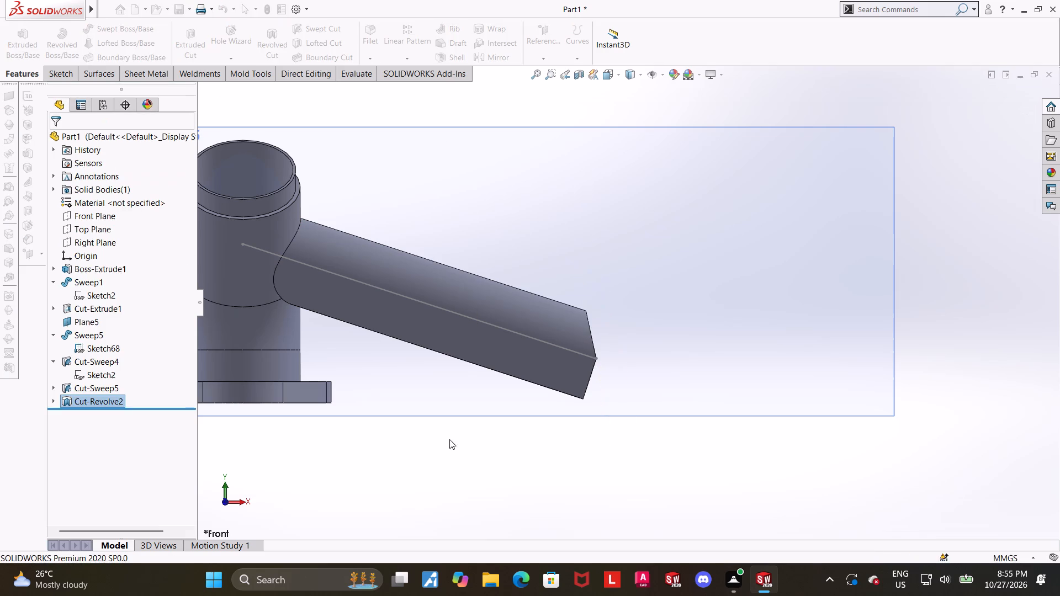
click(453, 439)
Start a sketch on the slanted upper half of the branch's end face and view it face-on.
middle_drag(549, 400, 495, 395)
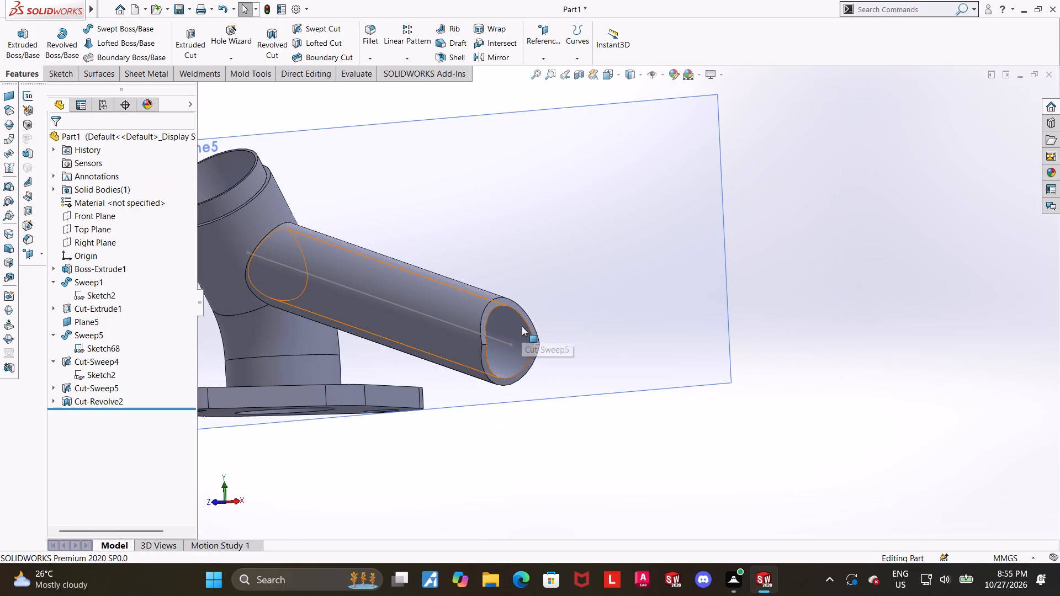
click(588, 467)
middle_drag(504, 368, 545, 390)
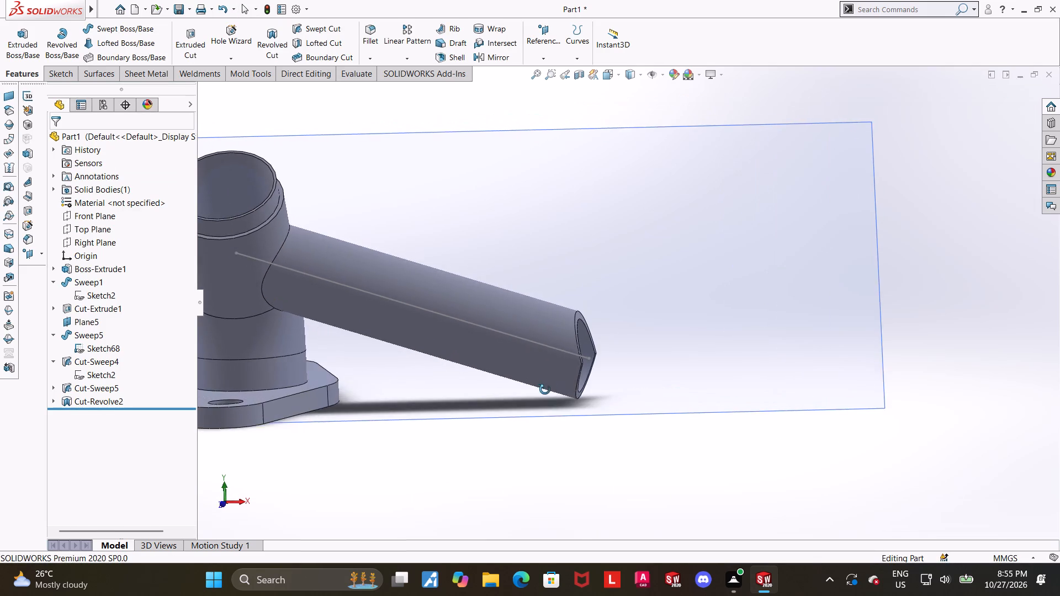
middle_drag(545, 390, 540, 369)
middle_drag(559, 384, 530, 404)
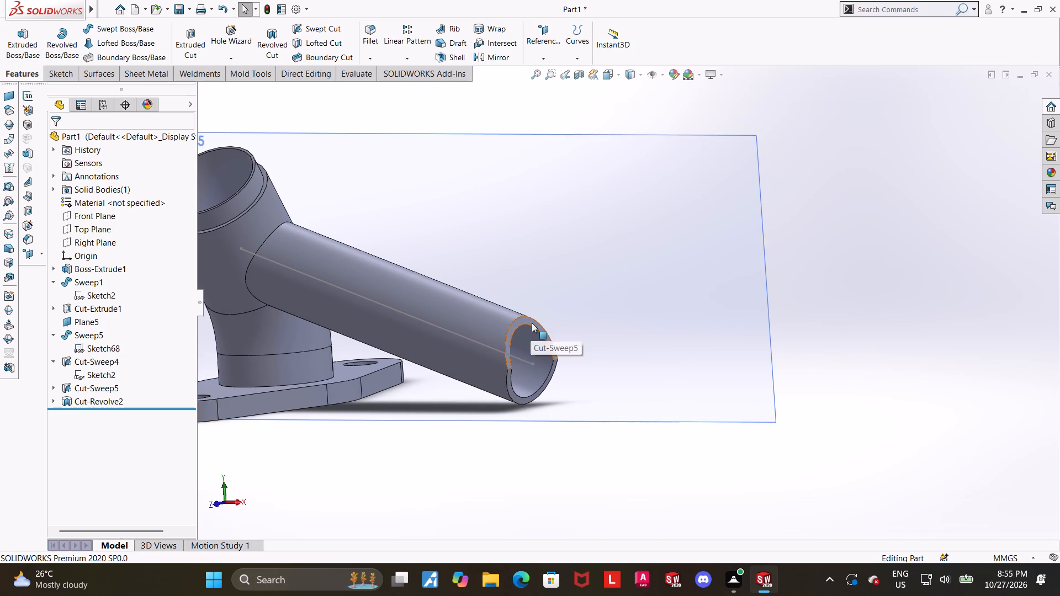
click(532, 322)
click(584, 293)
click(111, 418)
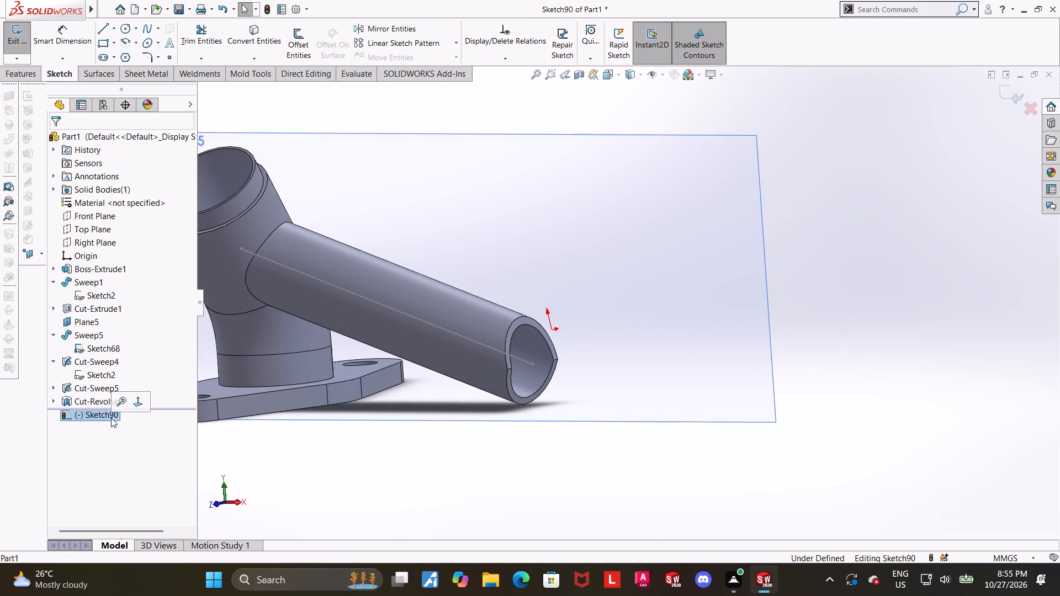
click(136, 401)
scroll(712, 433, down, 1)
scroll(635, 414, down, 3)
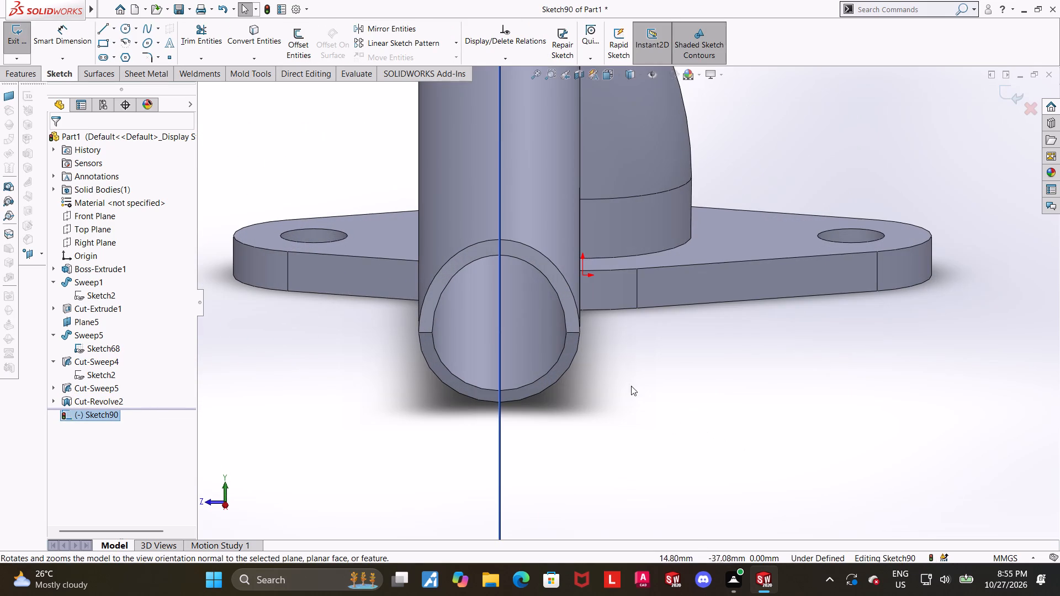
Hide Plane5 so it does not cover the sketch area.
click(128, 32)
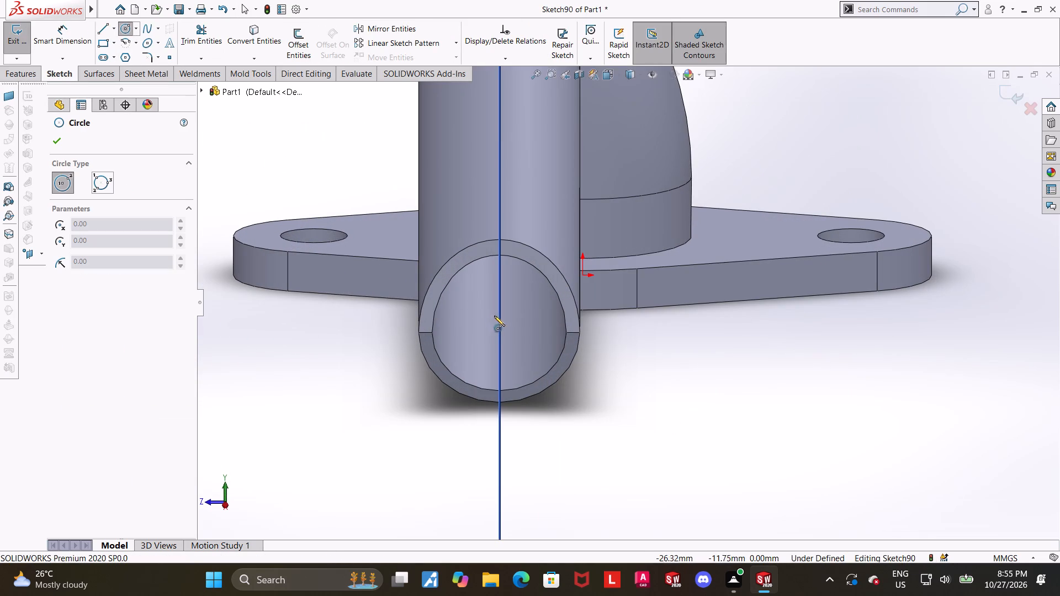
key(Escape)
key(Escape)
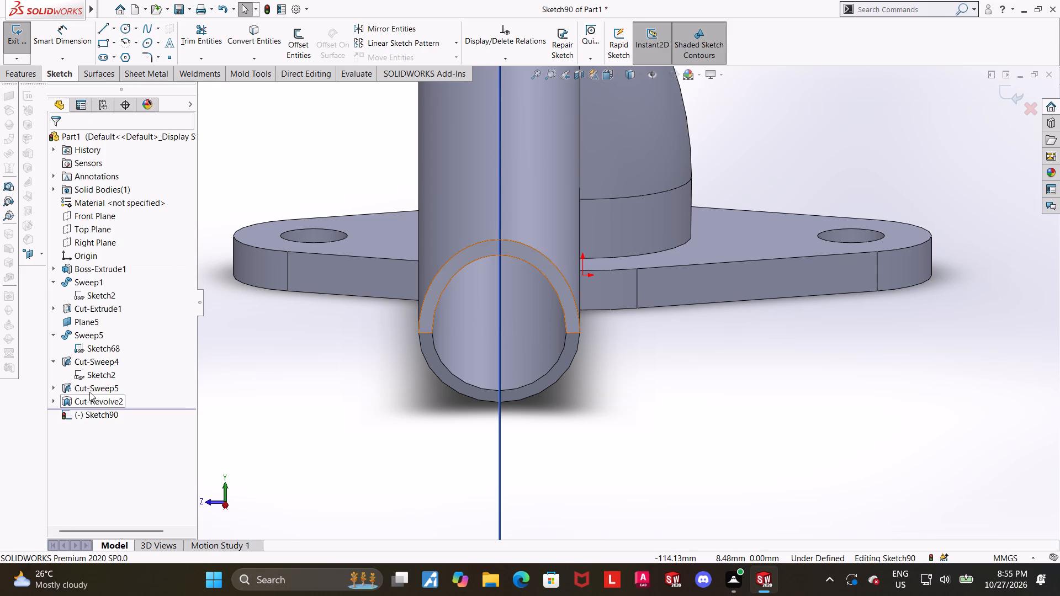
right_click(83, 326)
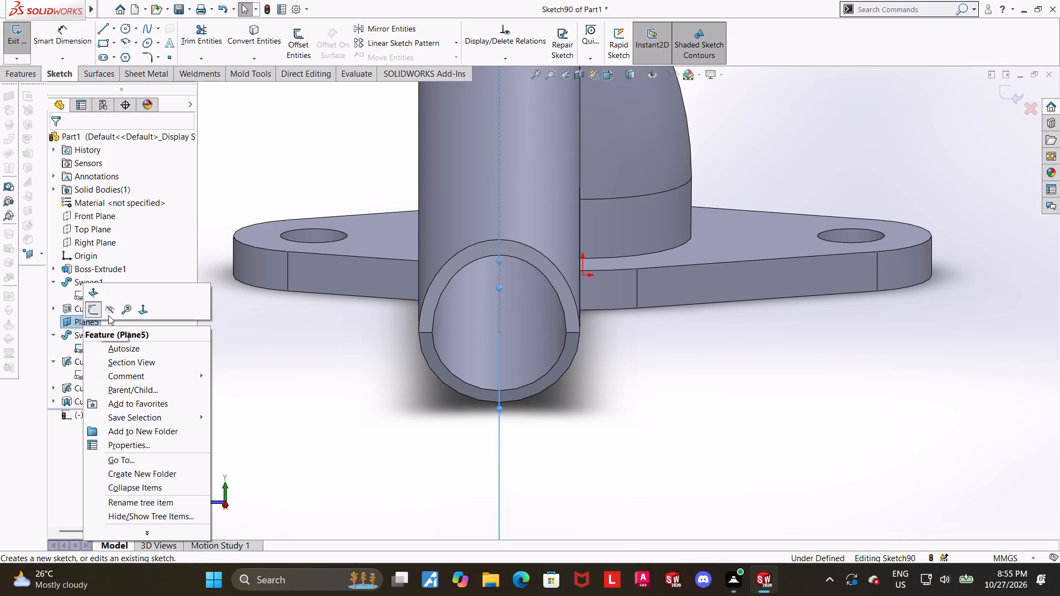
click(108, 315)
click(597, 393)
Draw a circle centred on the end of the branch's axis and dimension its diameter as 100 mm.
click(127, 28)
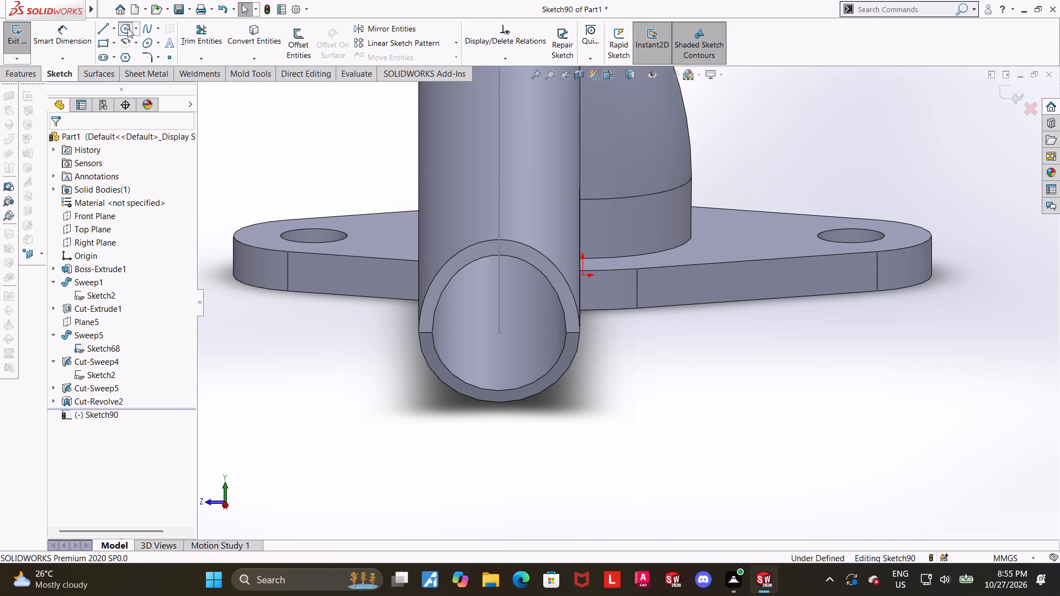
click(497, 335)
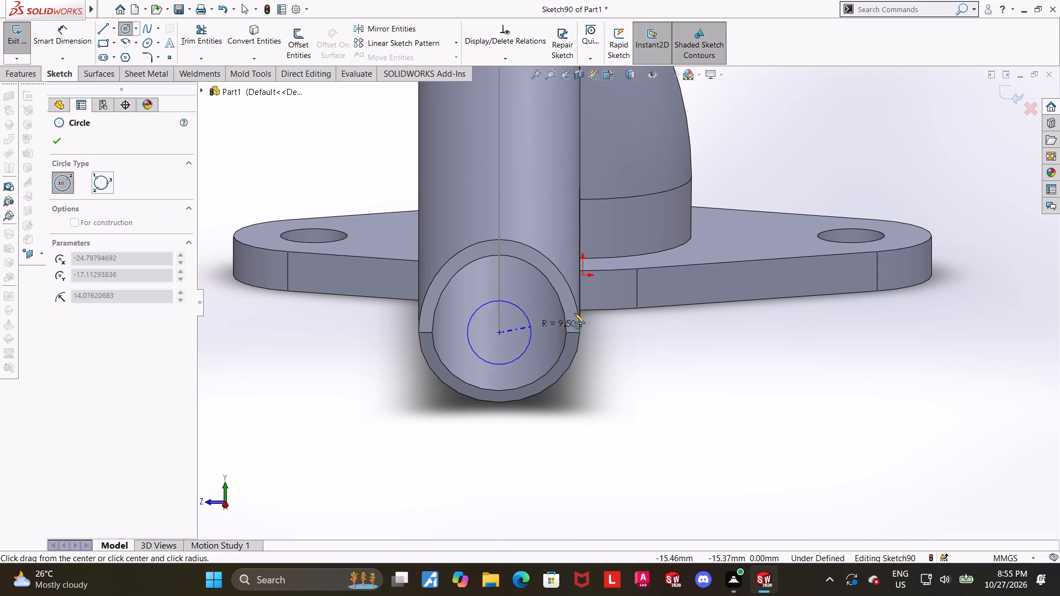
click(612, 285)
key(Escape)
key(Escape)
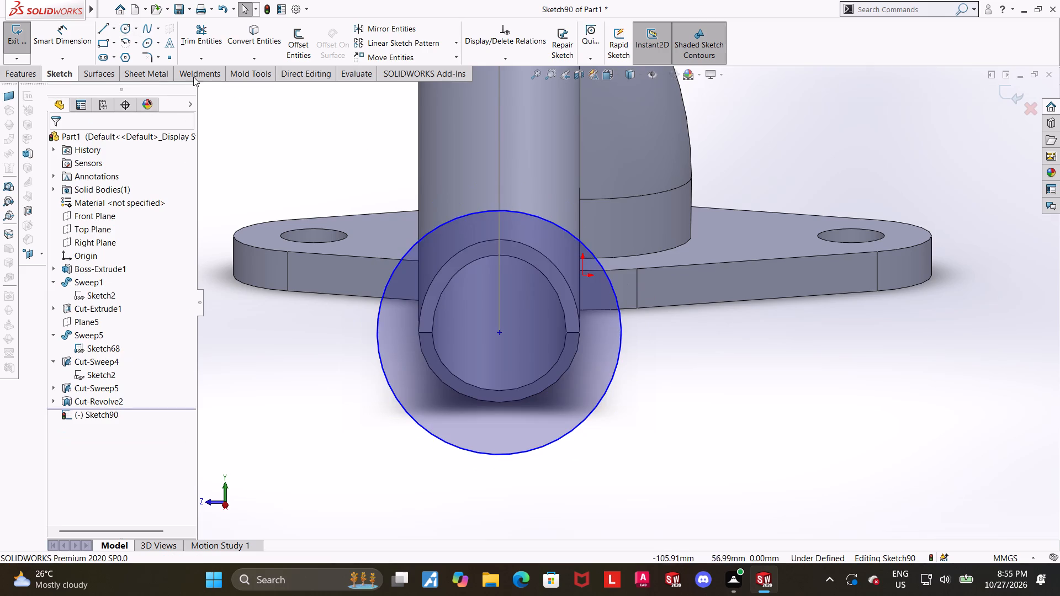
click(81, 36)
scroll(425, 219, up, 1)
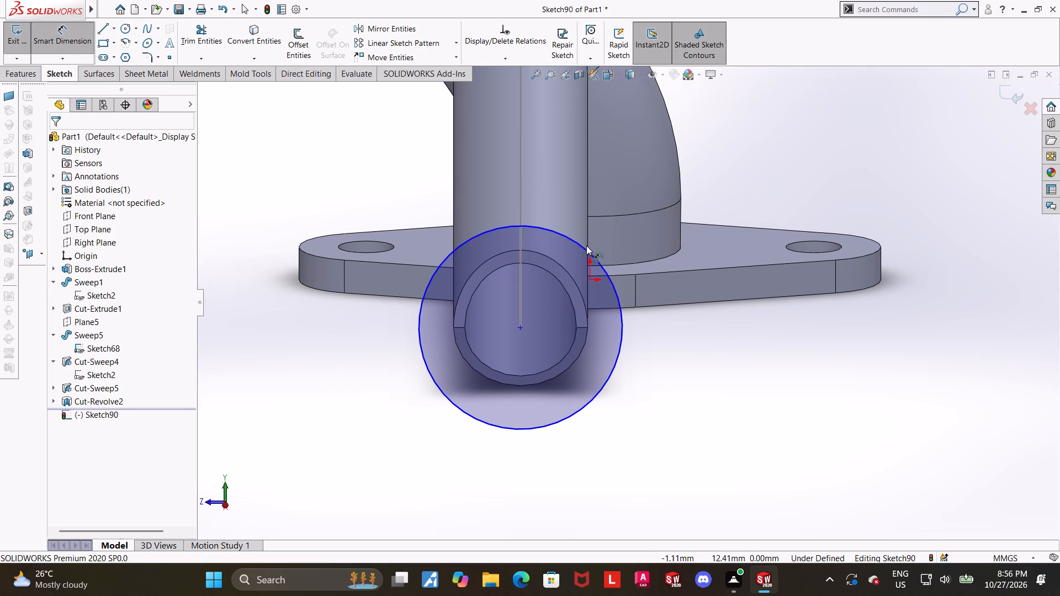
click(586, 246)
click(584, 251)
click(591, 175)
text(100)
key(Return)
key(Escape)
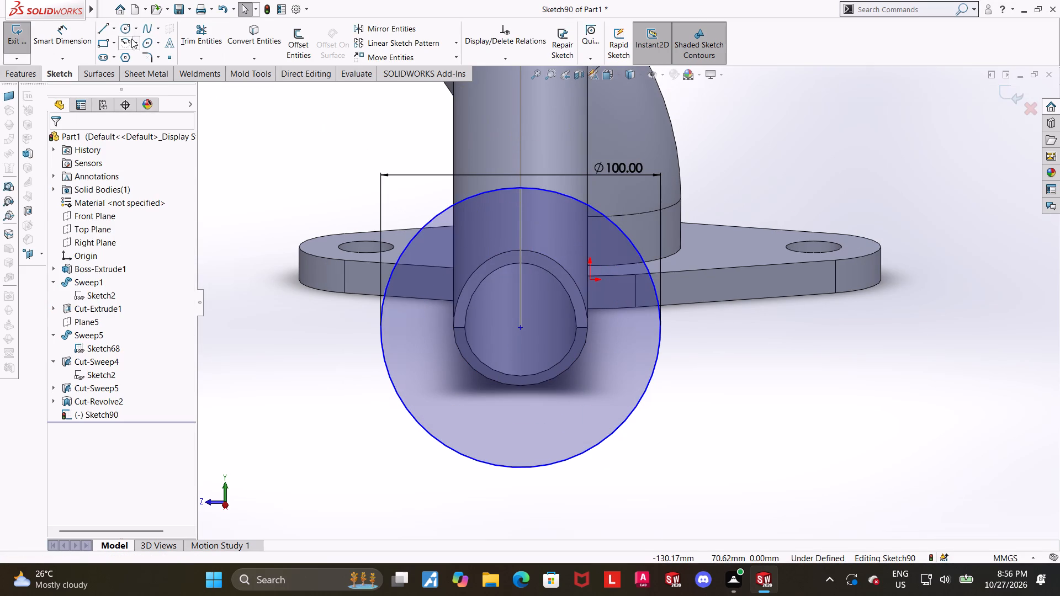
Draw a second circle of about 26 mm radius beside the 100 mm circle, on the flange's far side, with centres level.
click(126, 29)
click(746, 328)
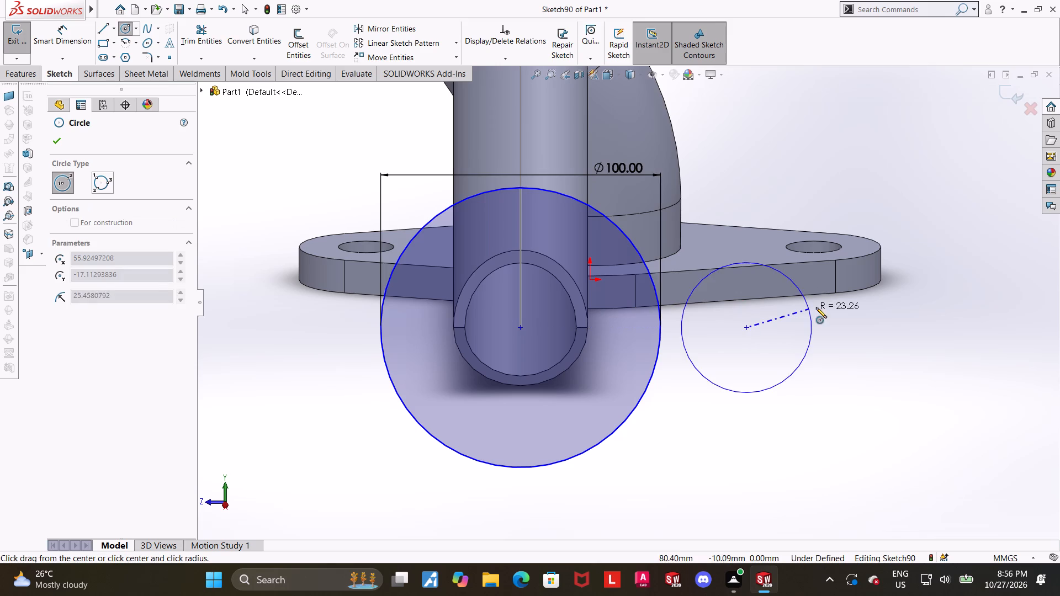
click(816, 307)
key(Escape)
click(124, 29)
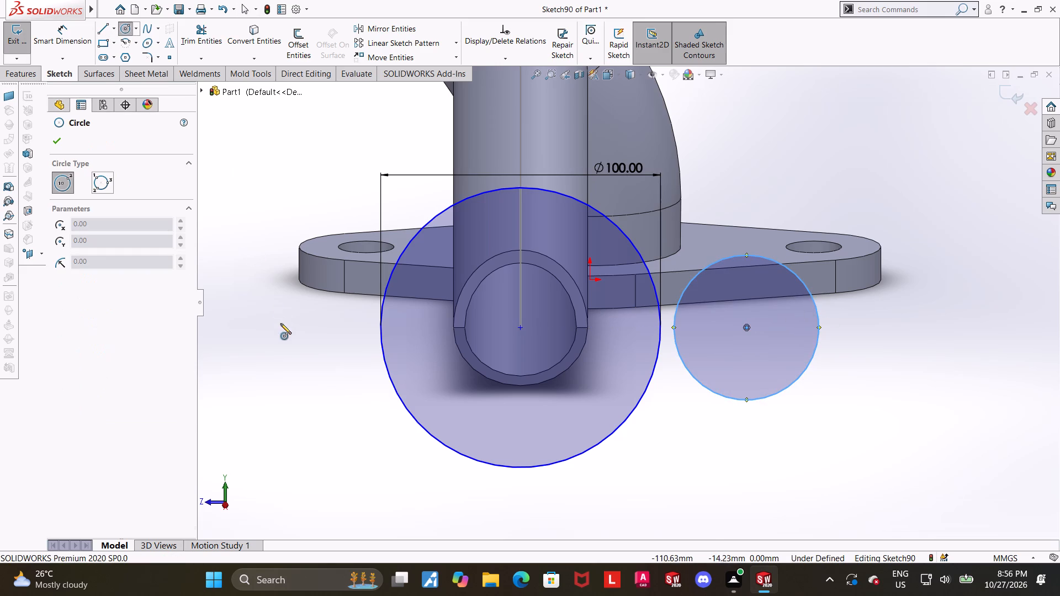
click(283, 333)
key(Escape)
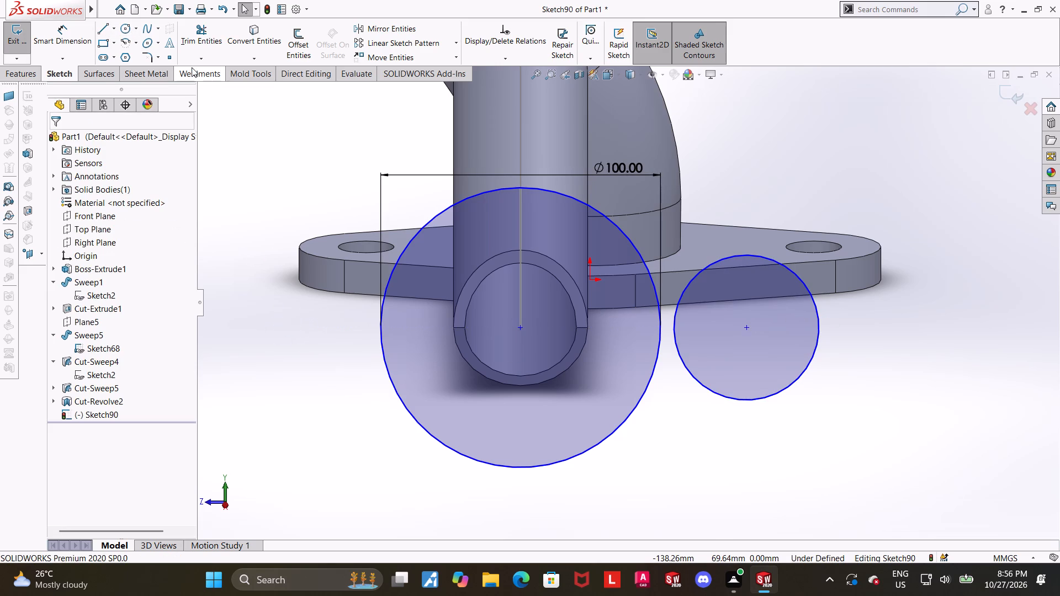
Draw a short vertical centerline downward from the centre of the 100 mm circle.
click(114, 31)
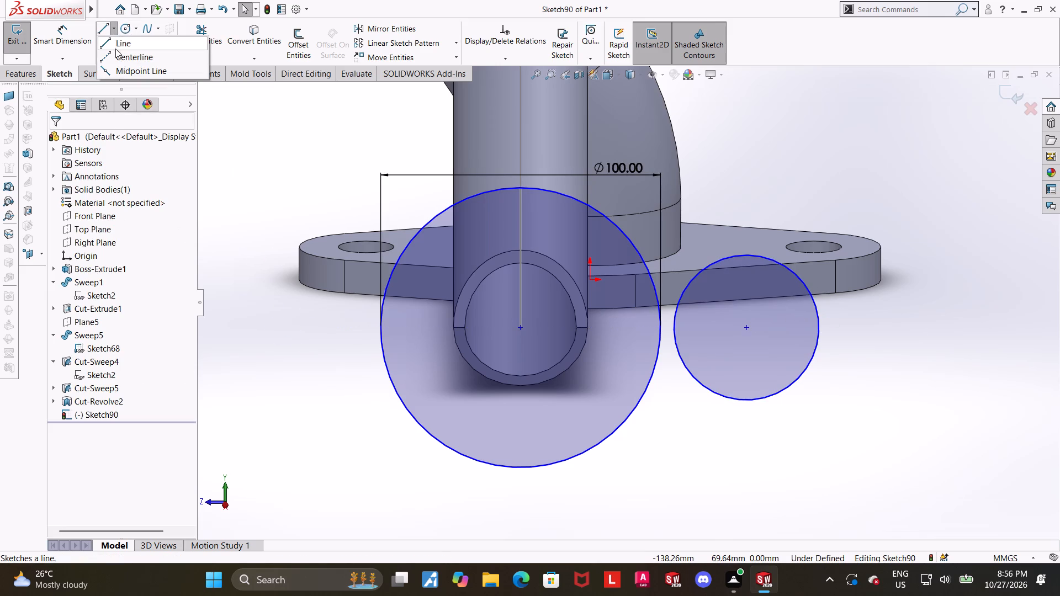
click(118, 55)
click(522, 329)
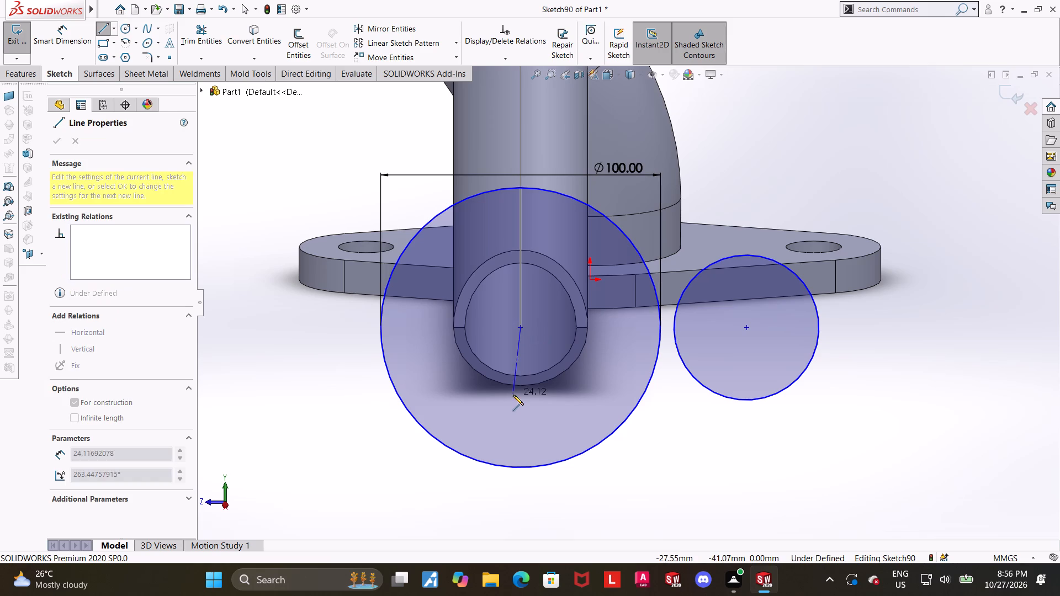
click(518, 392)
key(Escape)
key(Escape)
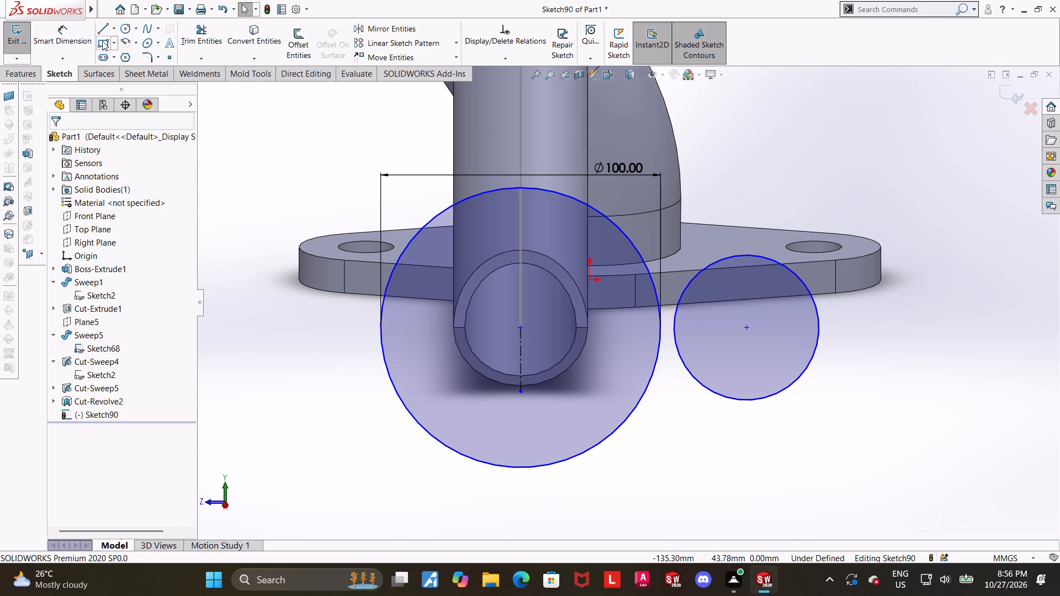
Draw a line about 90 mm long from the top of the 100 mm circle to the upper edge of the smaller circle.
click(100, 31)
click(557, 193)
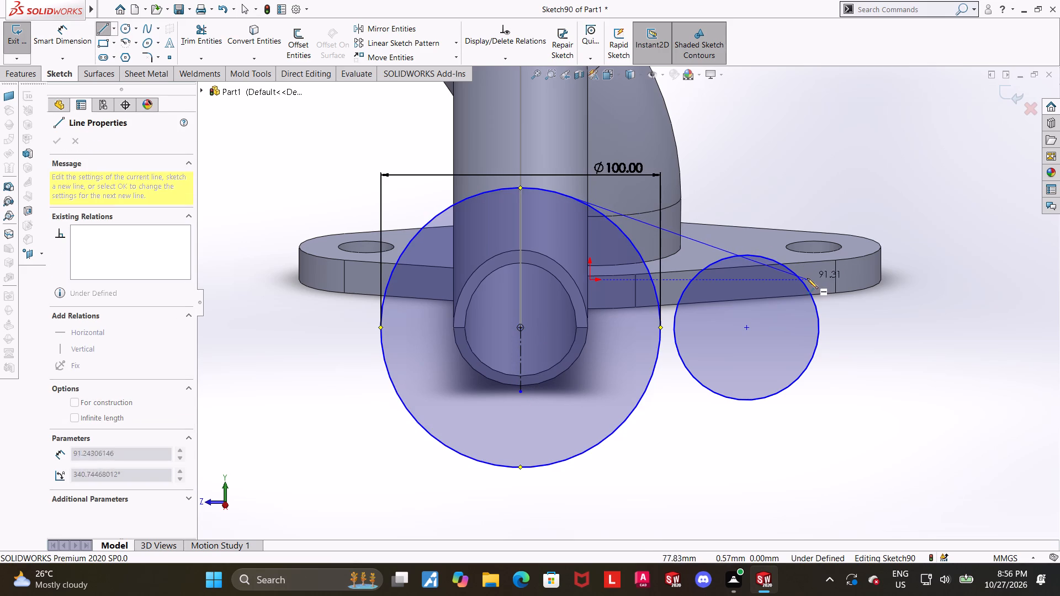
click(801, 280)
key(Escape)
key(Escape)
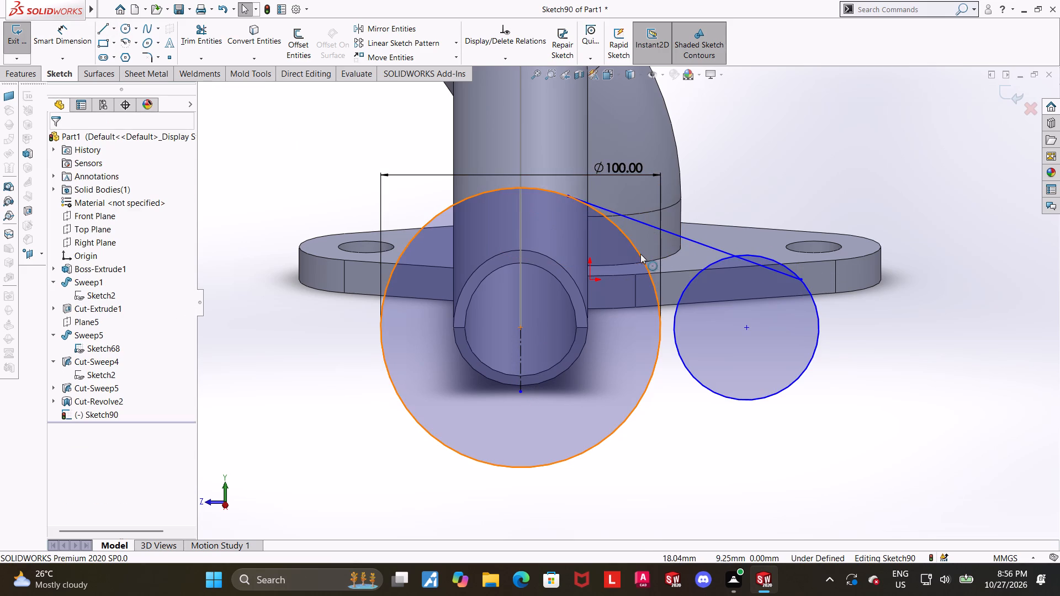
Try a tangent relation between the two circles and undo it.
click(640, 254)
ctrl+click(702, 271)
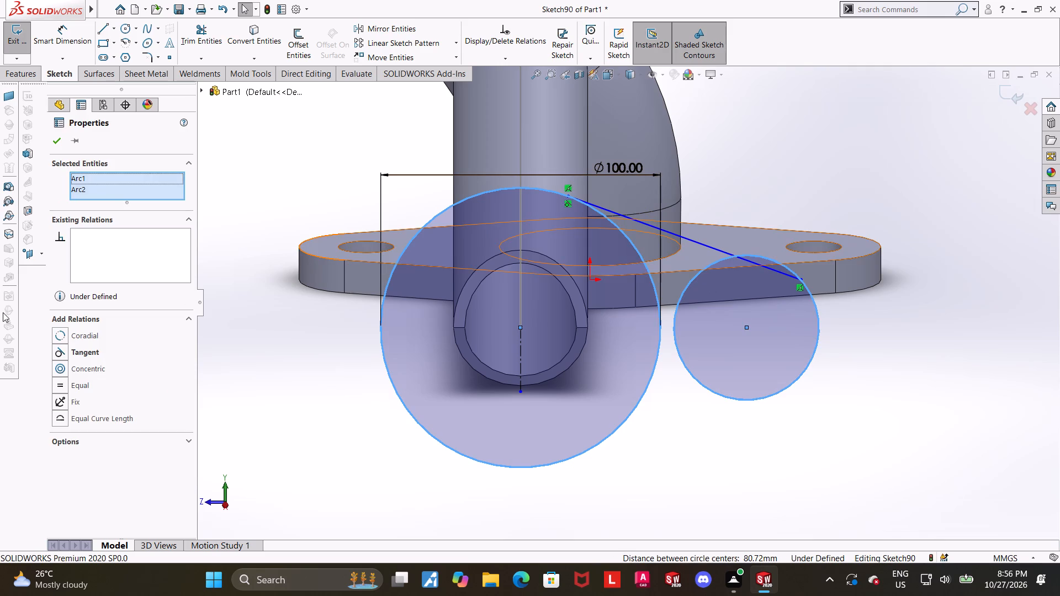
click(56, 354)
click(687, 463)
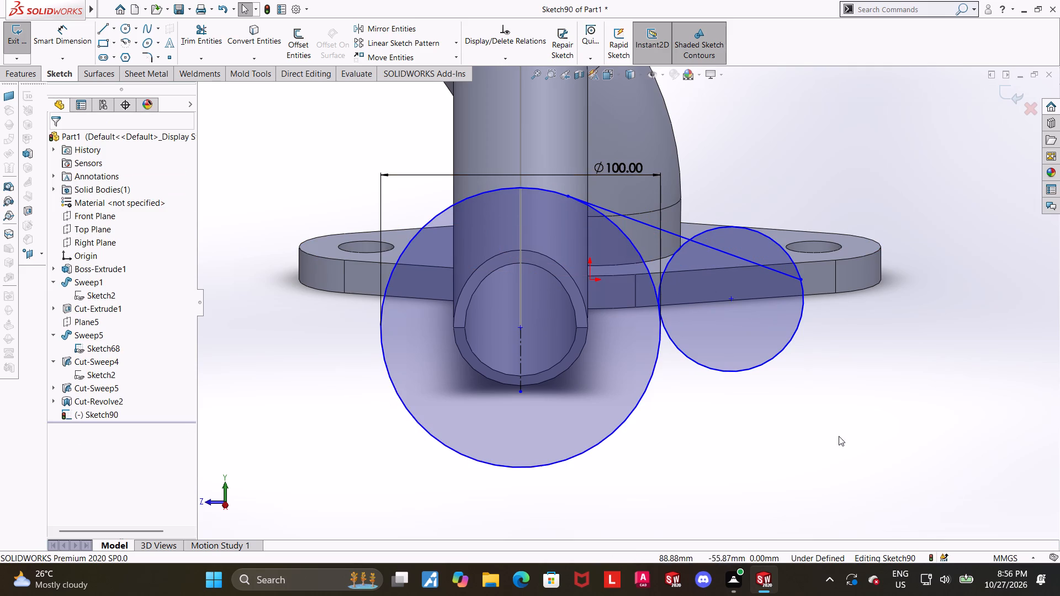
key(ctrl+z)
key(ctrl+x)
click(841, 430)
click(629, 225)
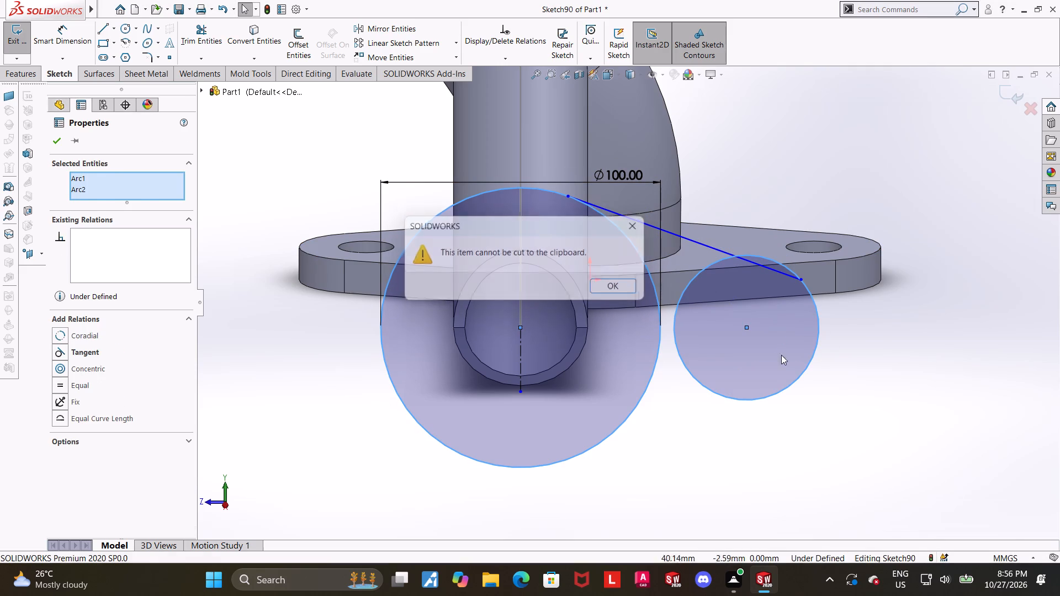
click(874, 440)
Add a tangent relation between the smaller circle and the upper connecting line.
click(814, 301)
ctrl+click(770, 270)
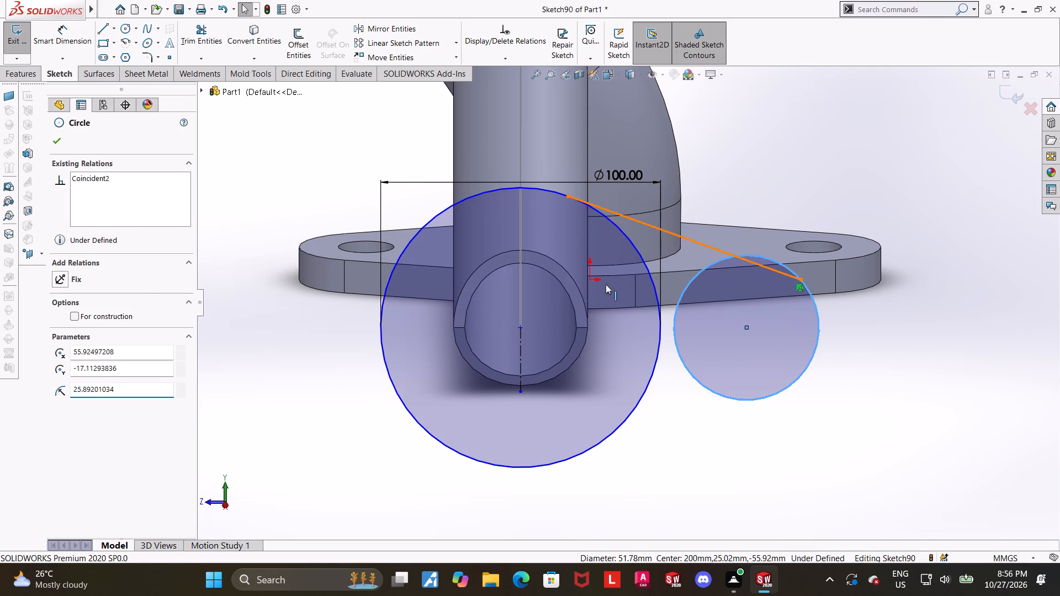
click(63, 336)
click(793, 482)
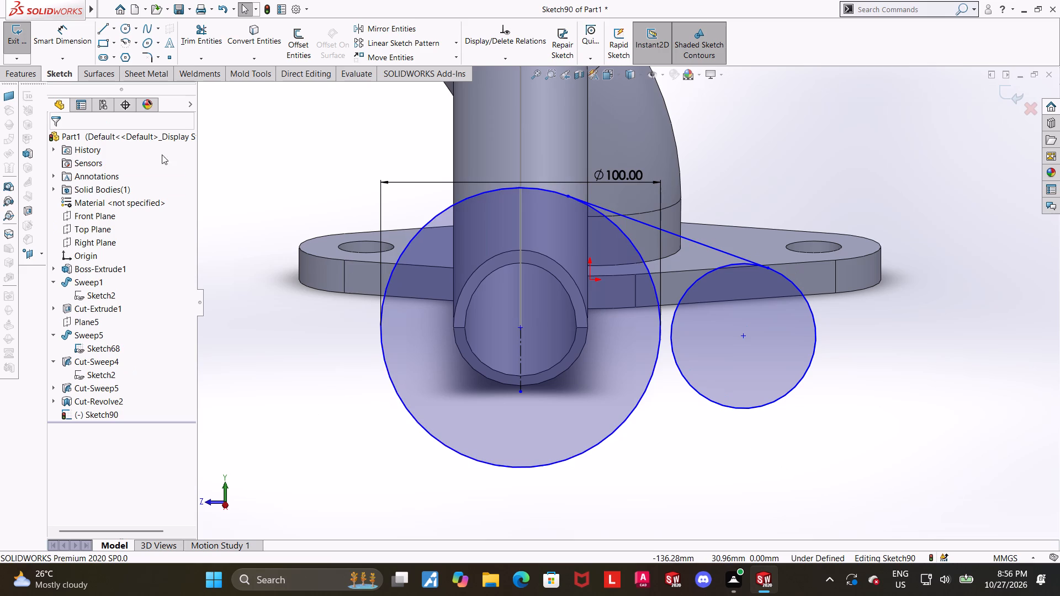
Draw a lower connecting line from the bottom of the 100 mm circle to the lower edge of the smaller circle.
click(99, 31)
click(550, 461)
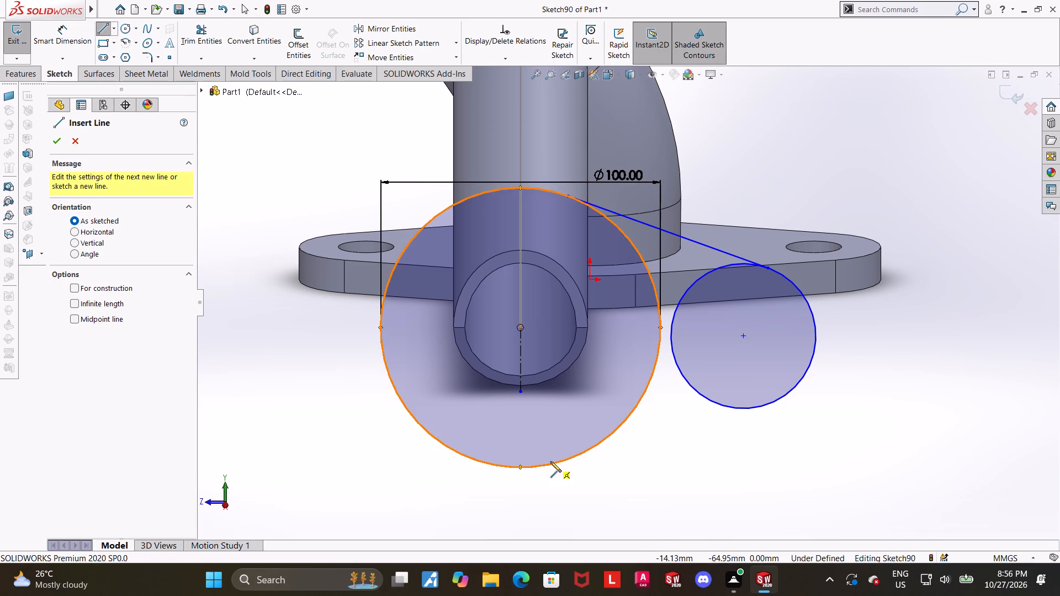
click(805, 378)
key(Escape)
Add a tangent relation between the smaller circle and the lower connecting line.
click(754, 407)
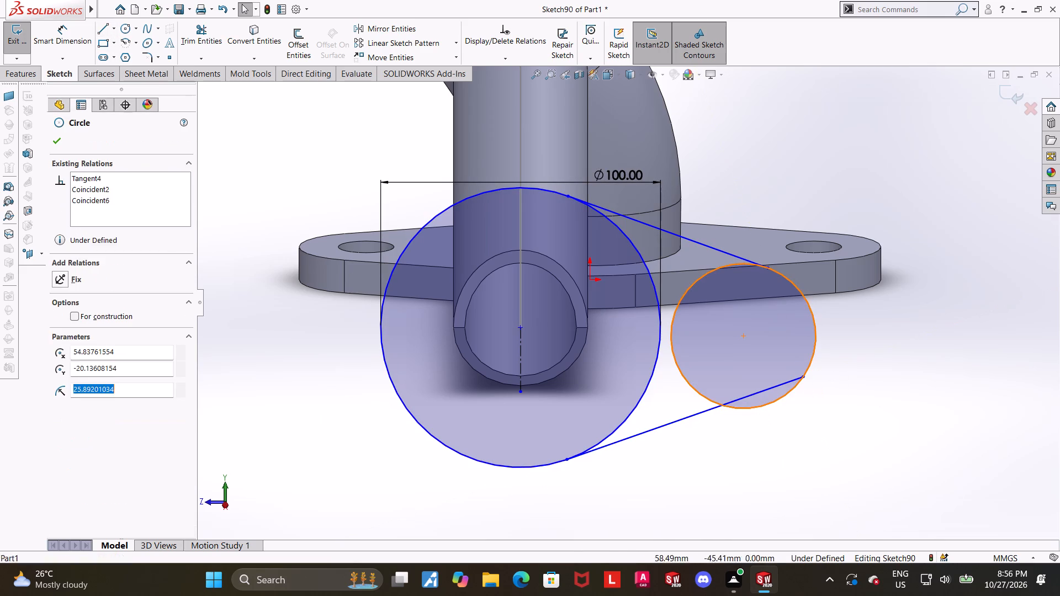
ctrl+click(704, 413)
click(59, 337)
click(575, 495)
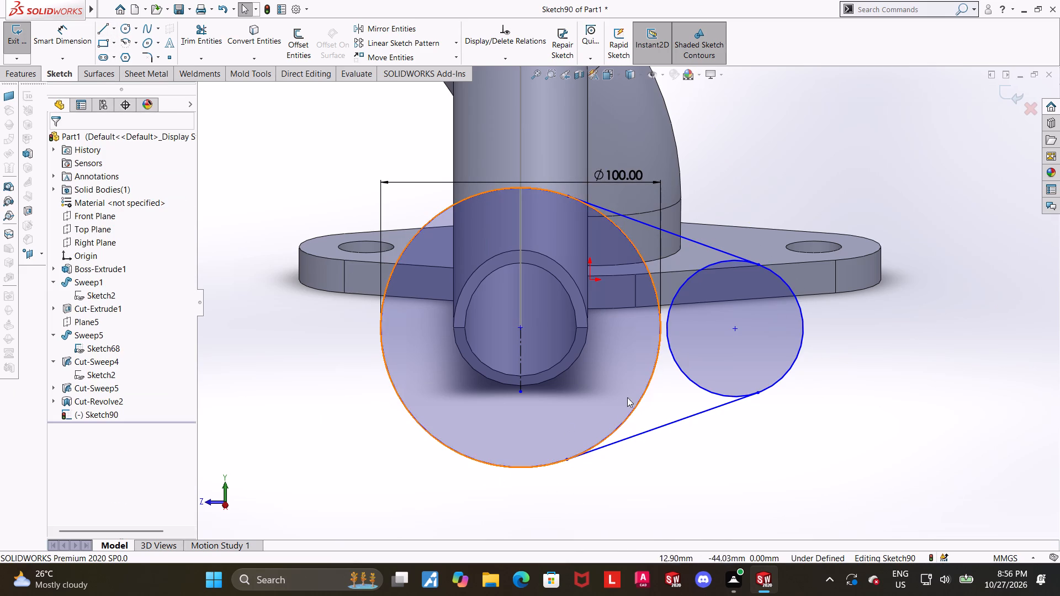
Dimension the smaller circle's diameter as 48 mm.
click(64, 33)
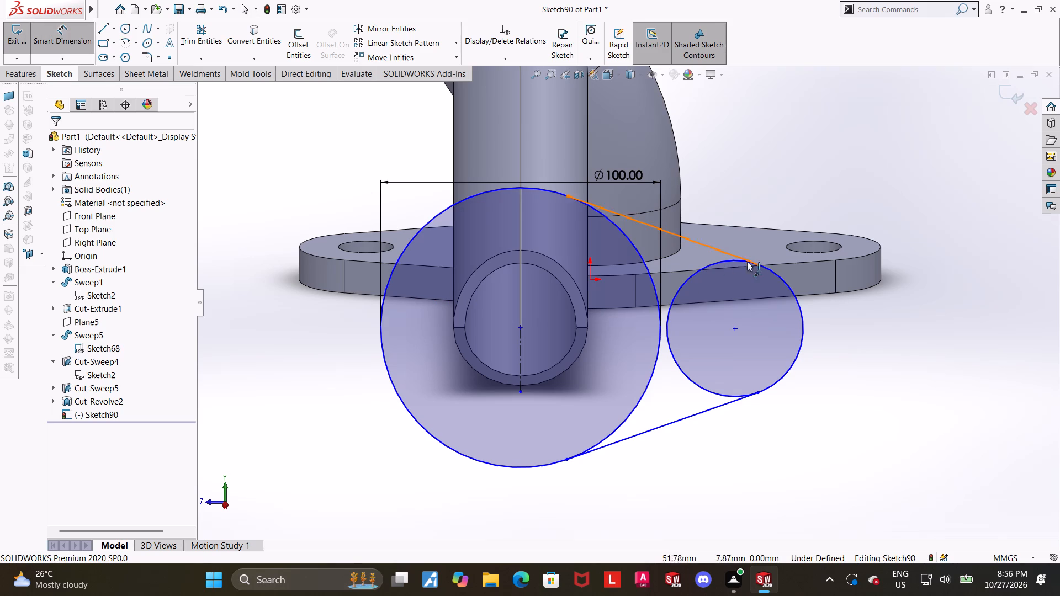
click(794, 294)
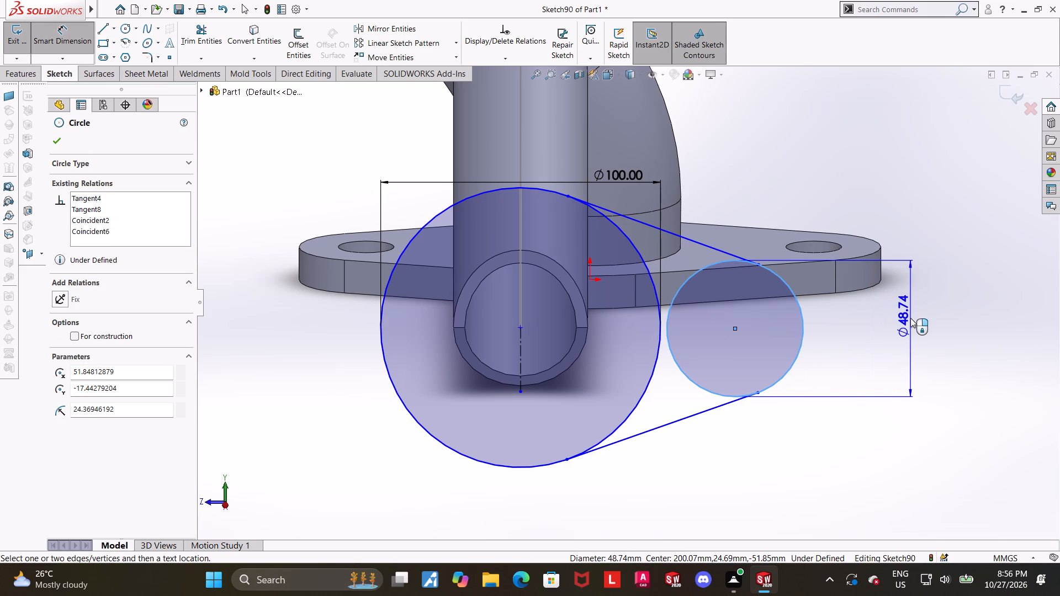
click(910, 318)
text(48)
key(Return)
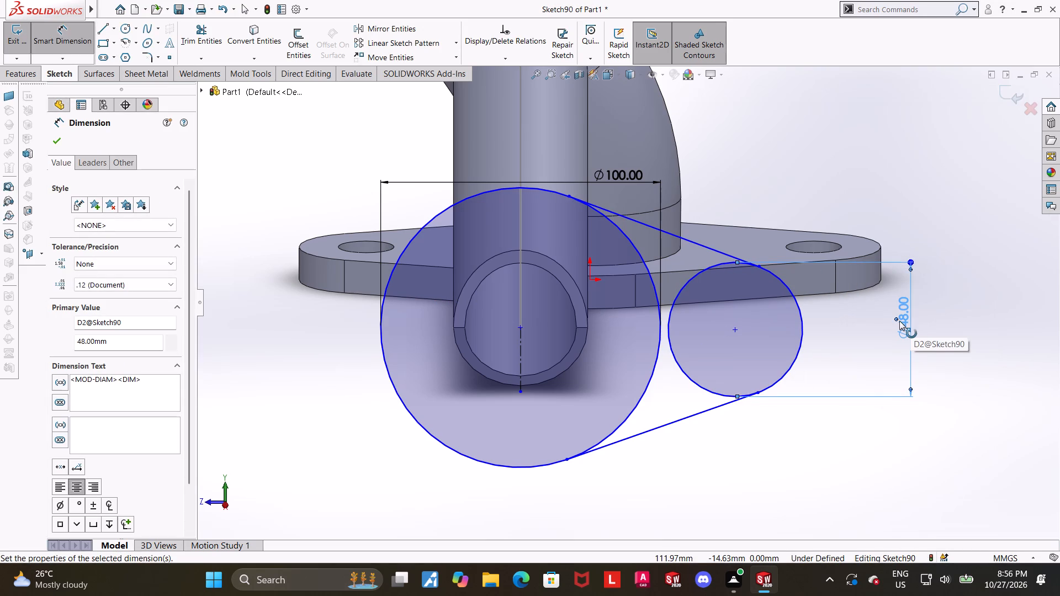
scroll(873, 335, up, 1)
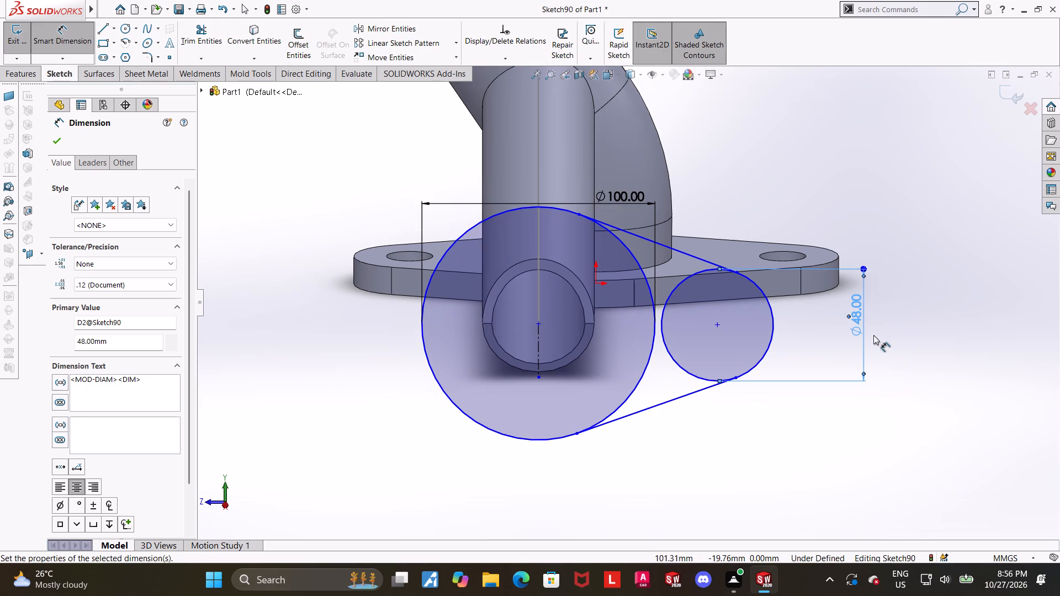
Add a horizontal relation between the centres of the 100 mm and 48 mm circles.
key(Escape)
click(842, 450)
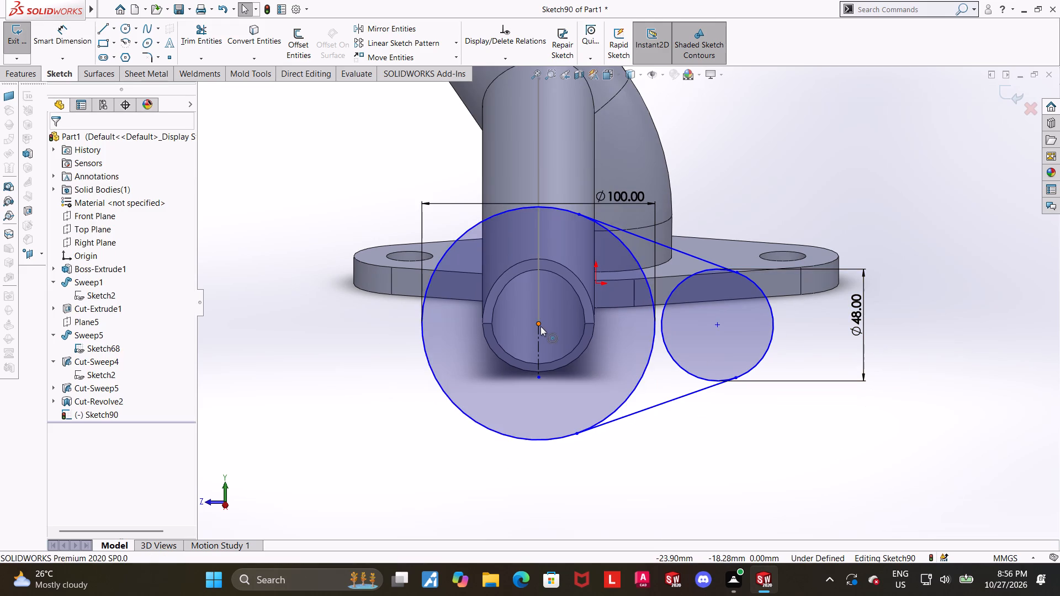
click(540, 326)
ctrl+click(719, 327)
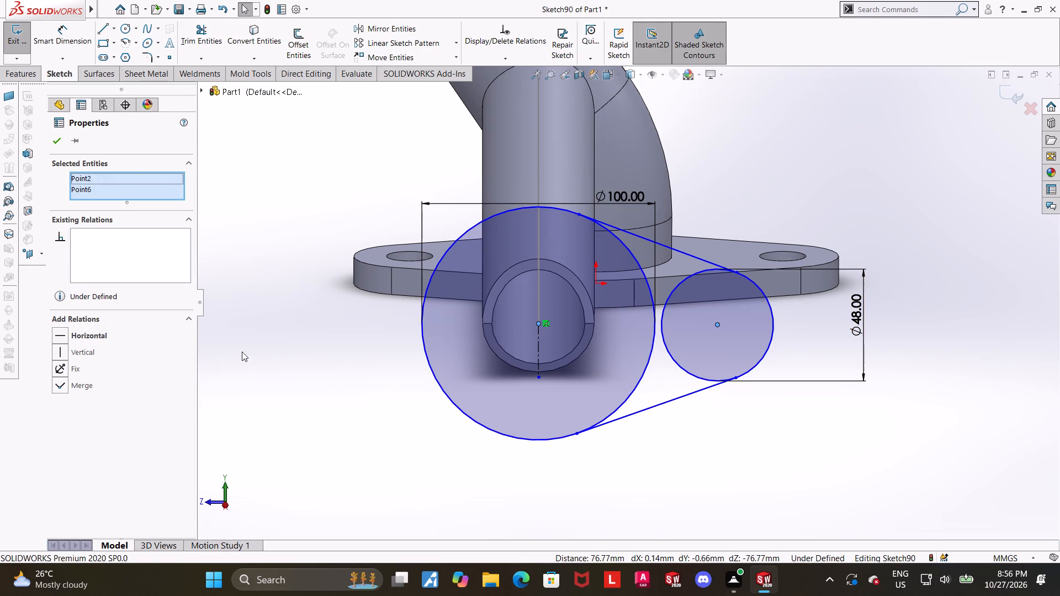
click(70, 336)
click(701, 466)
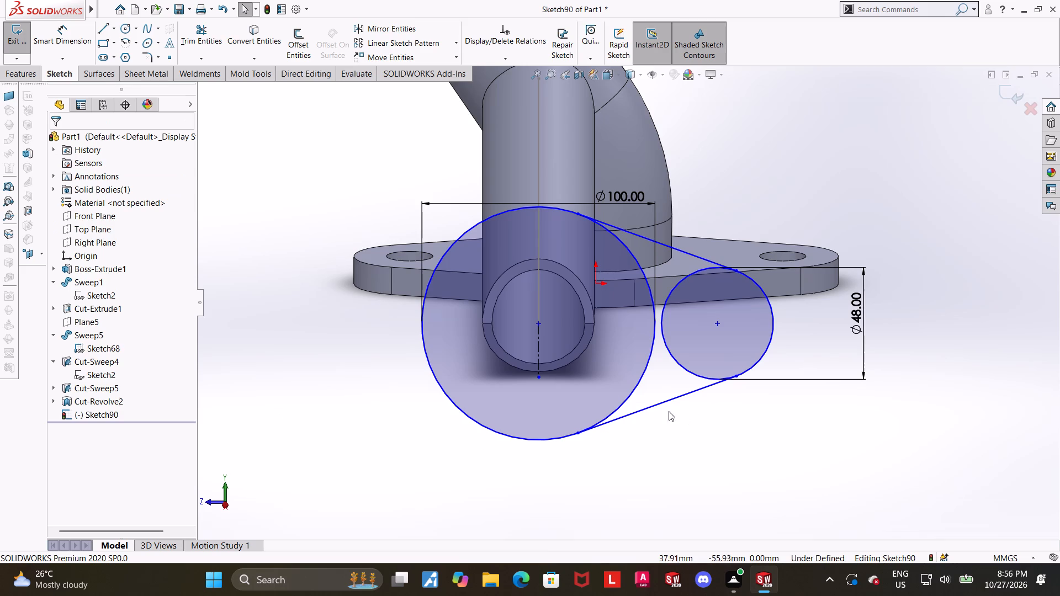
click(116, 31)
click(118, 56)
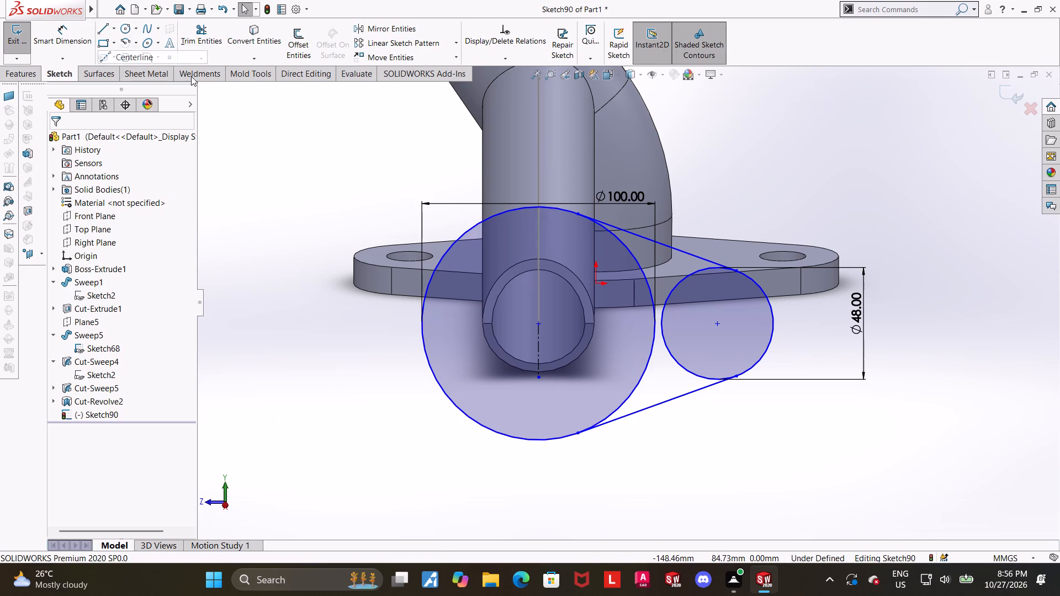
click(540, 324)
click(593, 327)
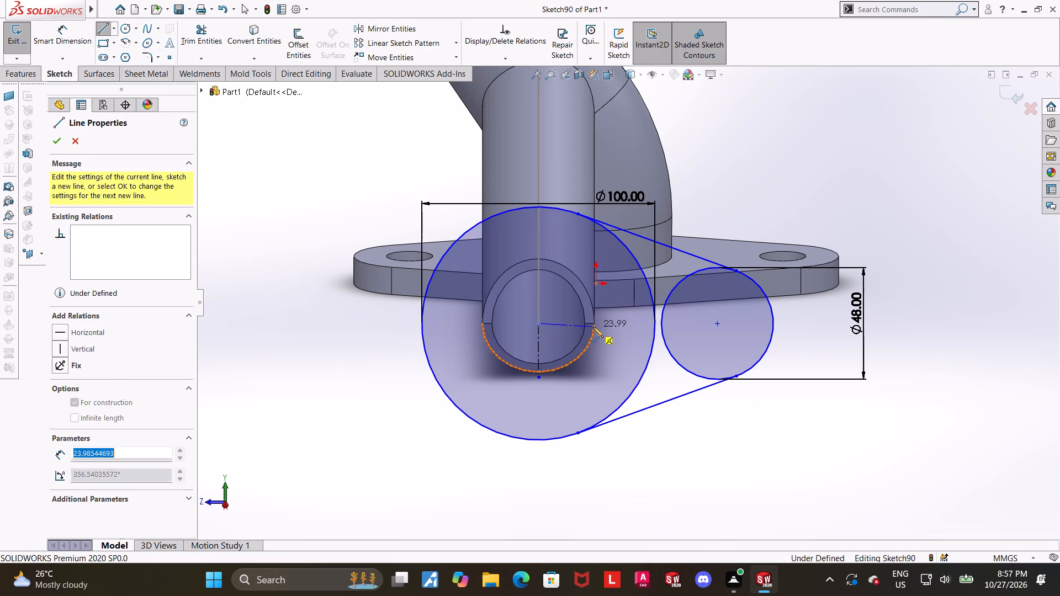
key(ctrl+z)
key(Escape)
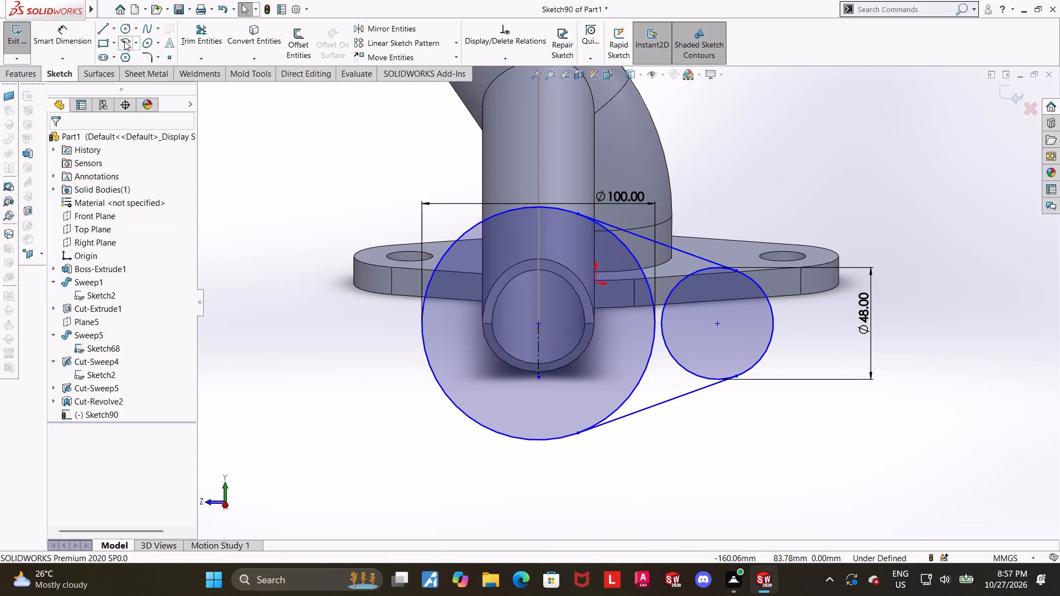
Draw a horizontal centerline about 13 mm long from the 100 mm circle's centre, heading away from the 48 mm circle.
click(115, 33)
click(122, 55)
click(537, 324)
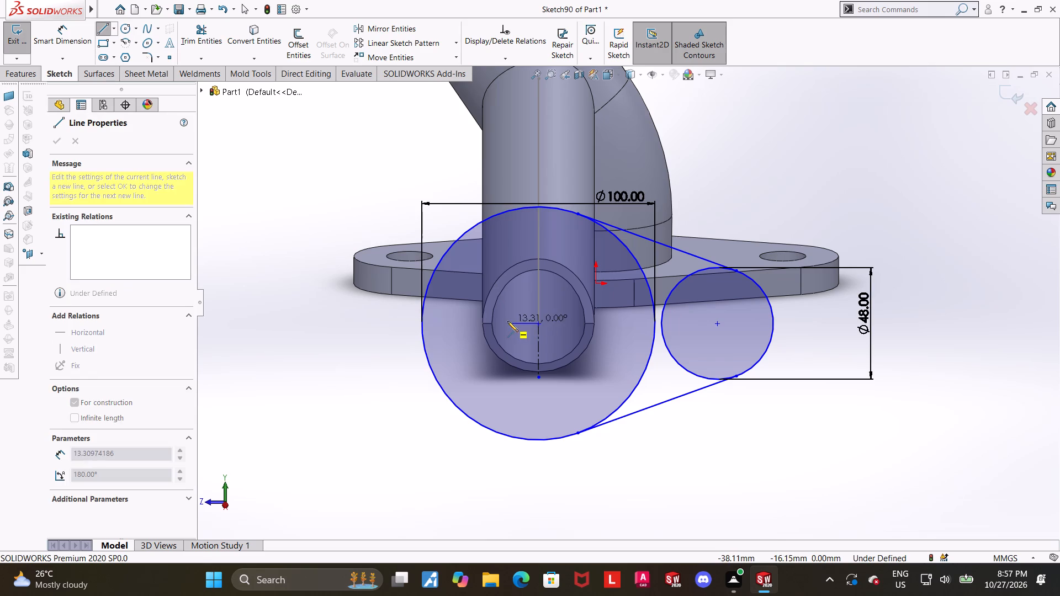
click(507, 321)
key(Escape)
Make the upper and lower connecting lines symmetric about the short horizontal centerline.
click(666, 244)
ctrl+click(522, 324)
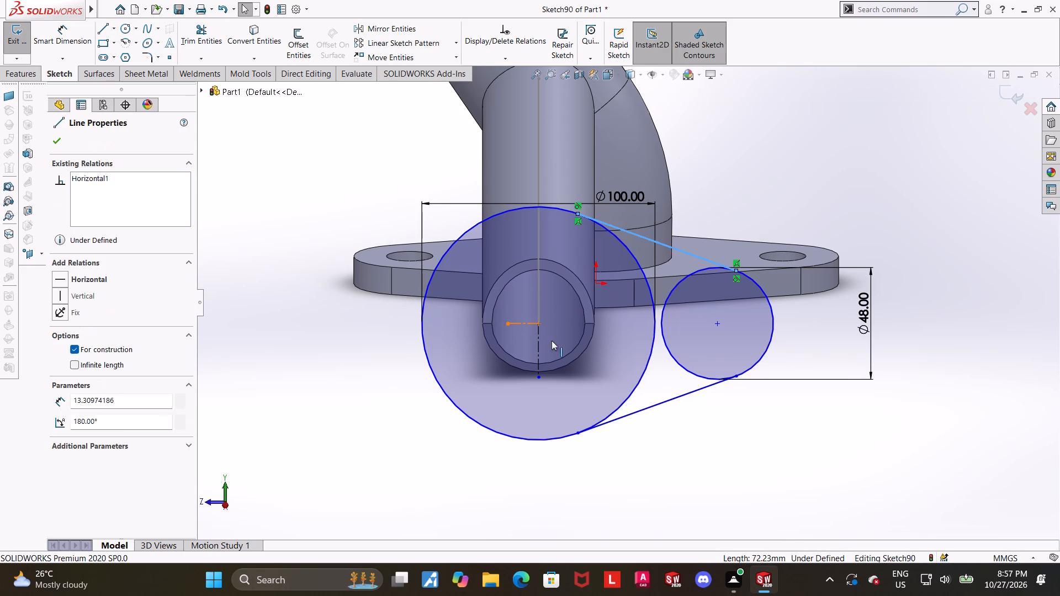
ctrl+click(686, 397)
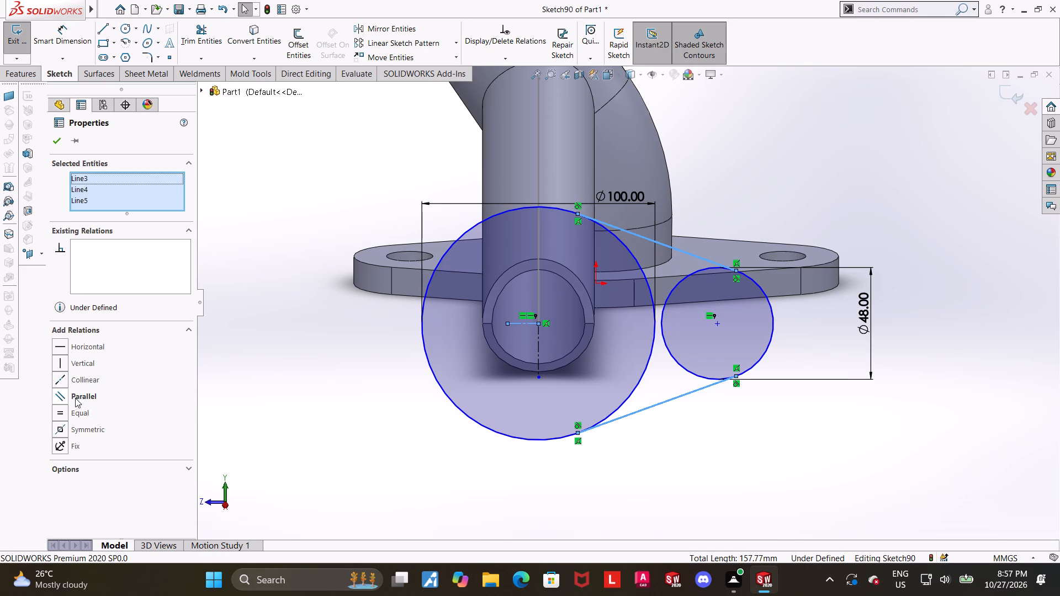
click(64, 424)
click(795, 477)
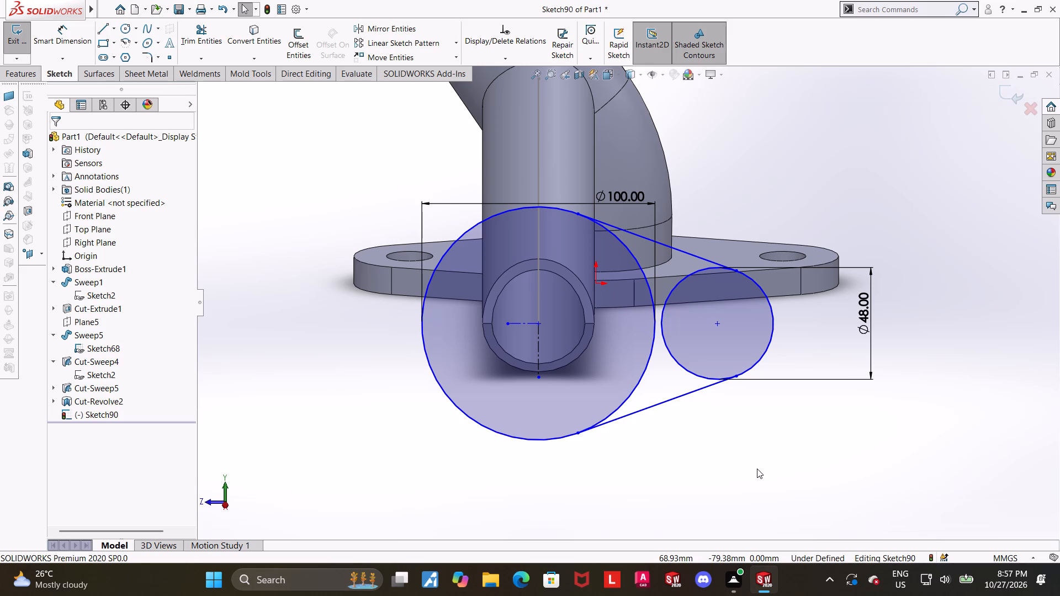
Trim away the facing inner arcs of the 100 mm and 48 mm circles between the two connecting lines.
scroll(766, 471, up, 1)
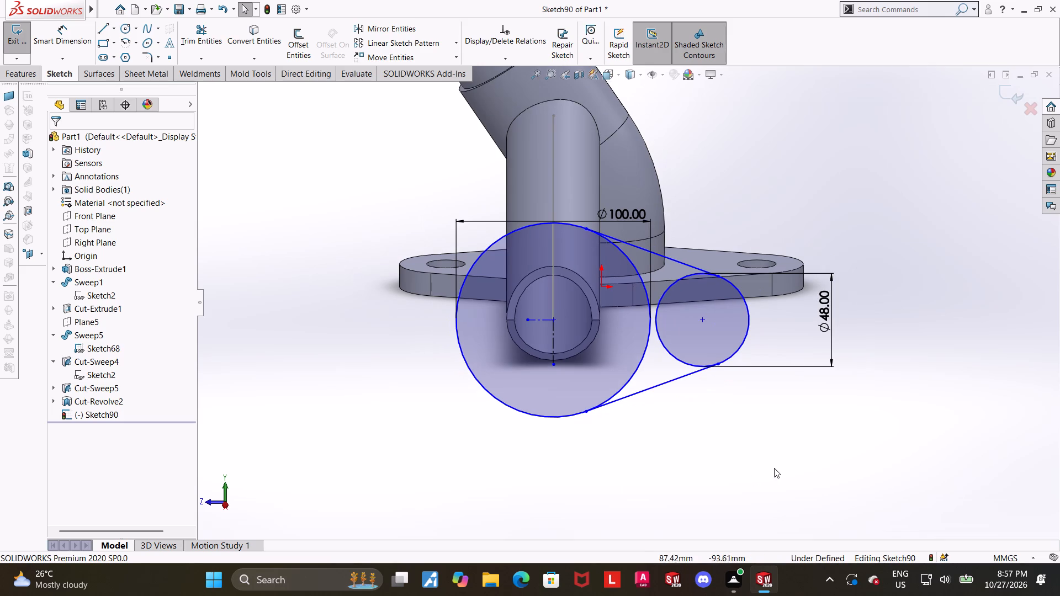
key(Escape)
click(767, 421)
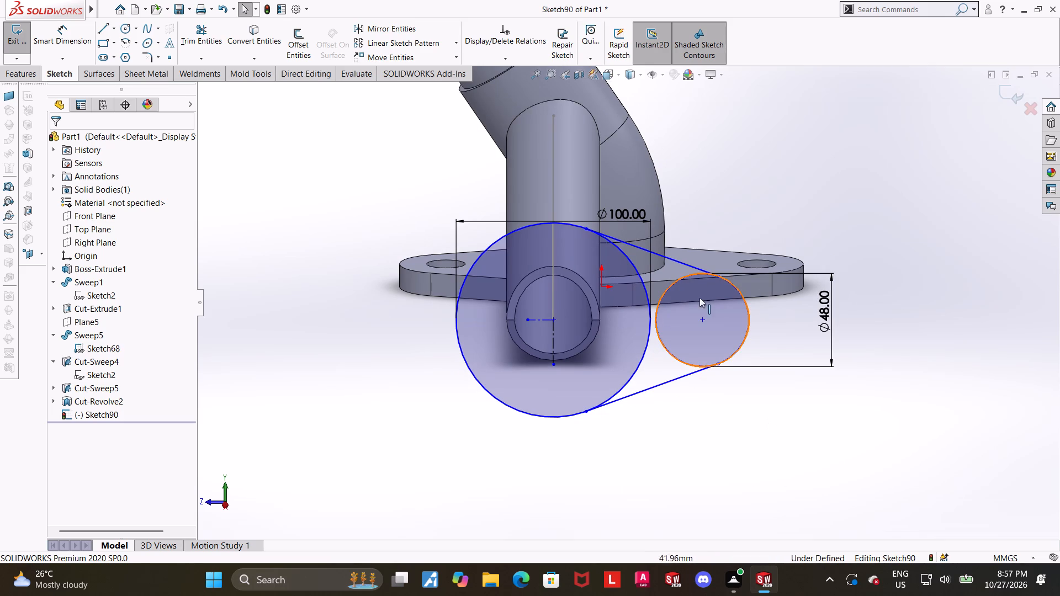
click(199, 29)
drag(700, 343, 639, 348)
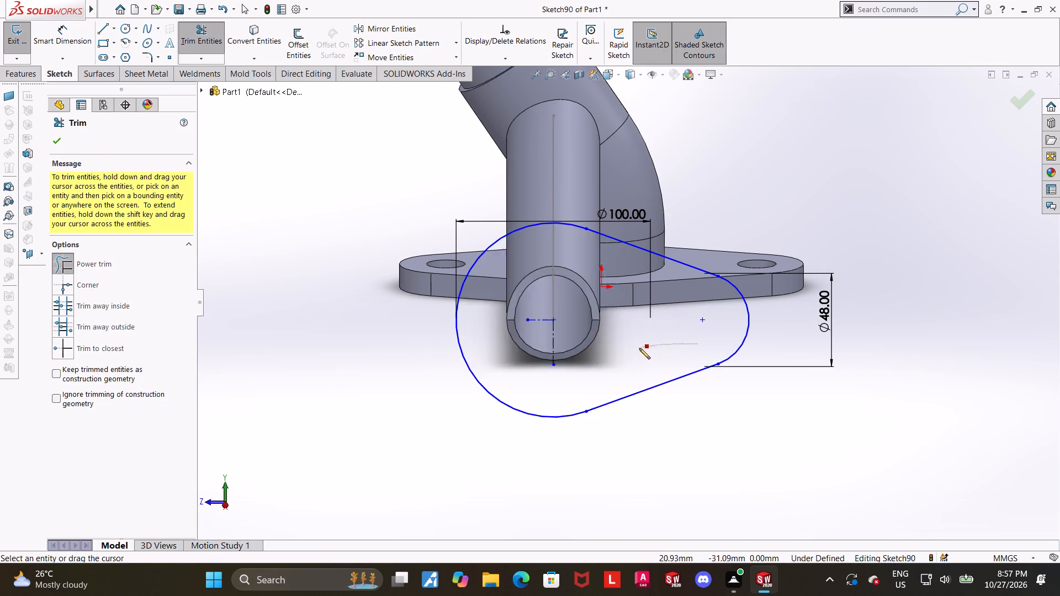
drag(639, 348, 639, 348)
key(Escape)
key(Escape)
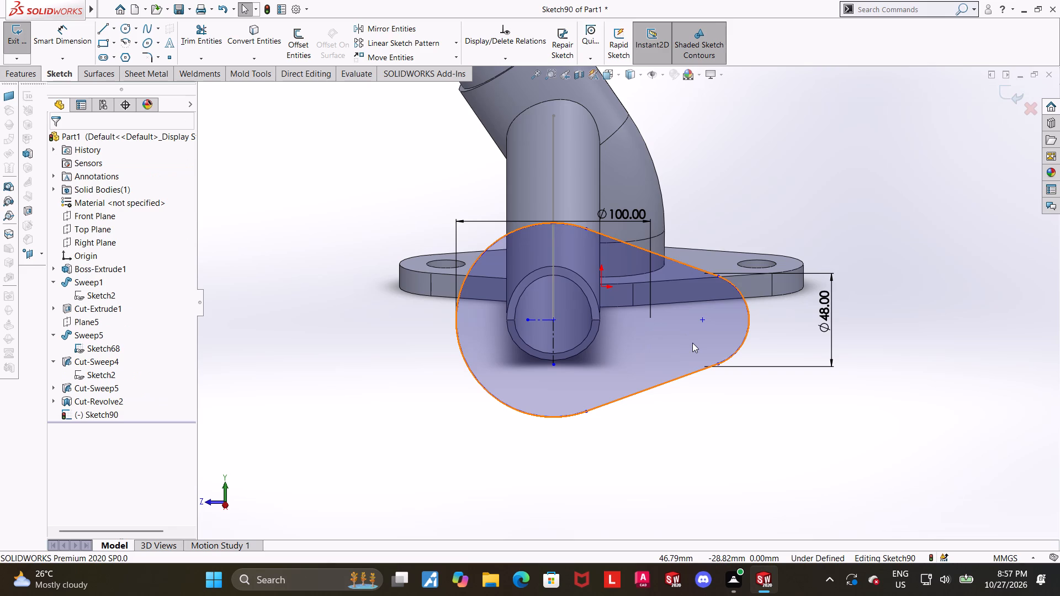
Mirror the two connecting lines and the 48 mm end arc about the vertical centerline.
scroll(592, 324, down, 1)
key(Escape)
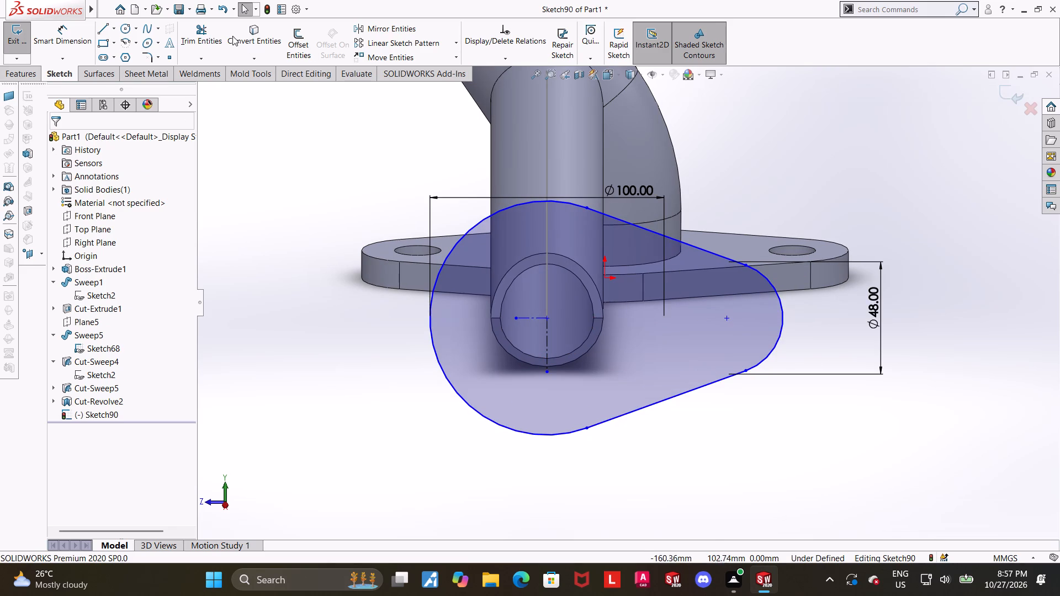
double_click(394, 25)
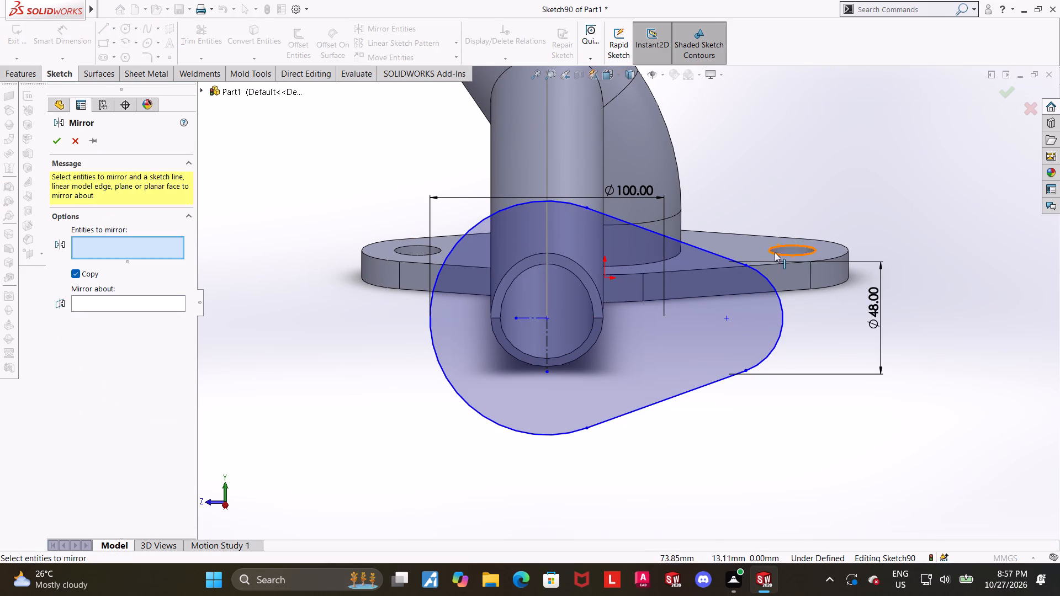
click(722, 255)
click(767, 277)
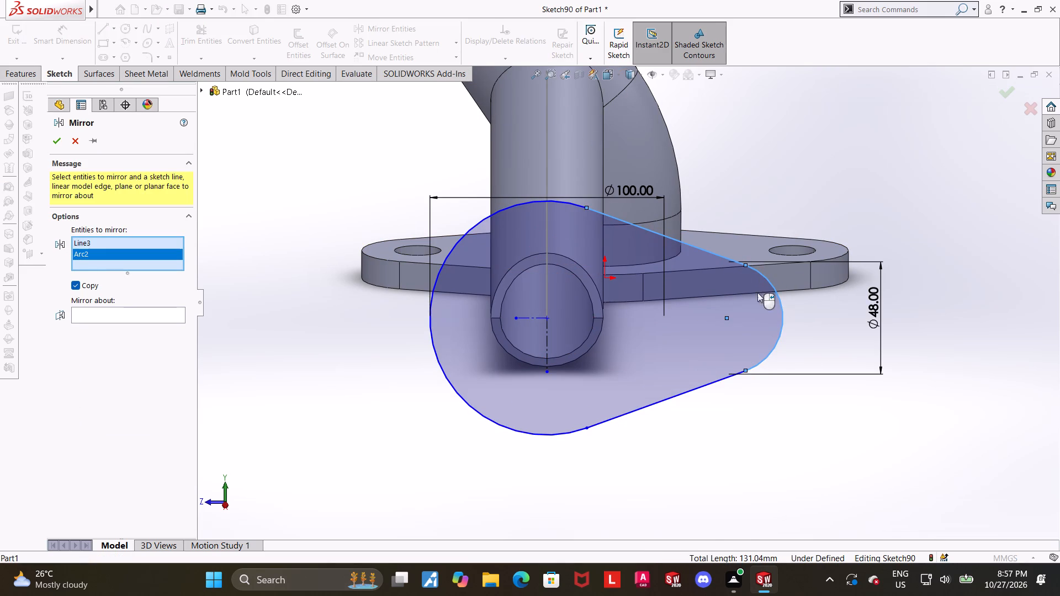
click(690, 393)
click(112, 336)
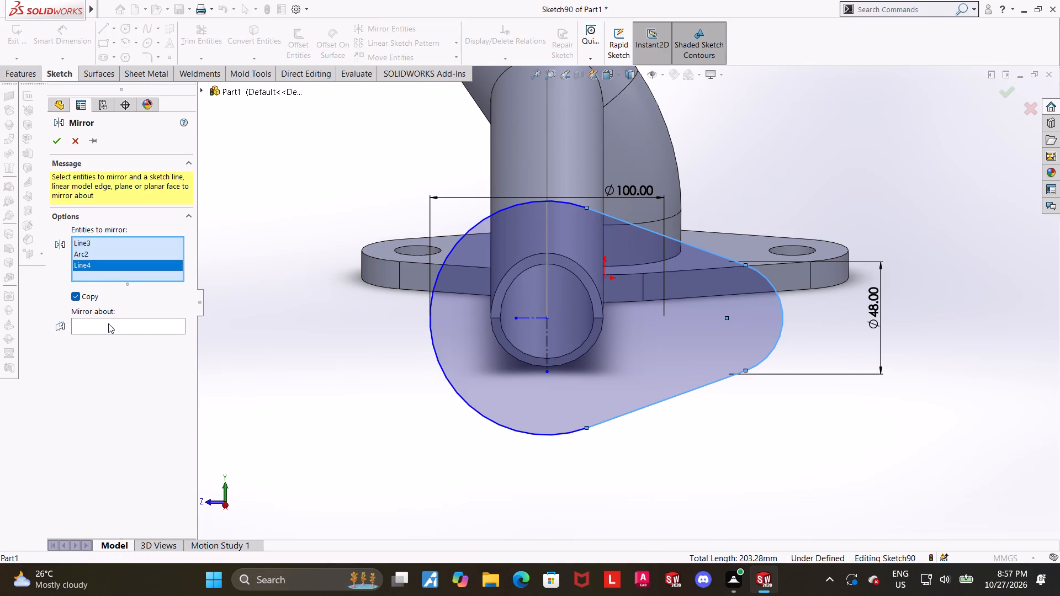
double_click(108, 323)
click(545, 341)
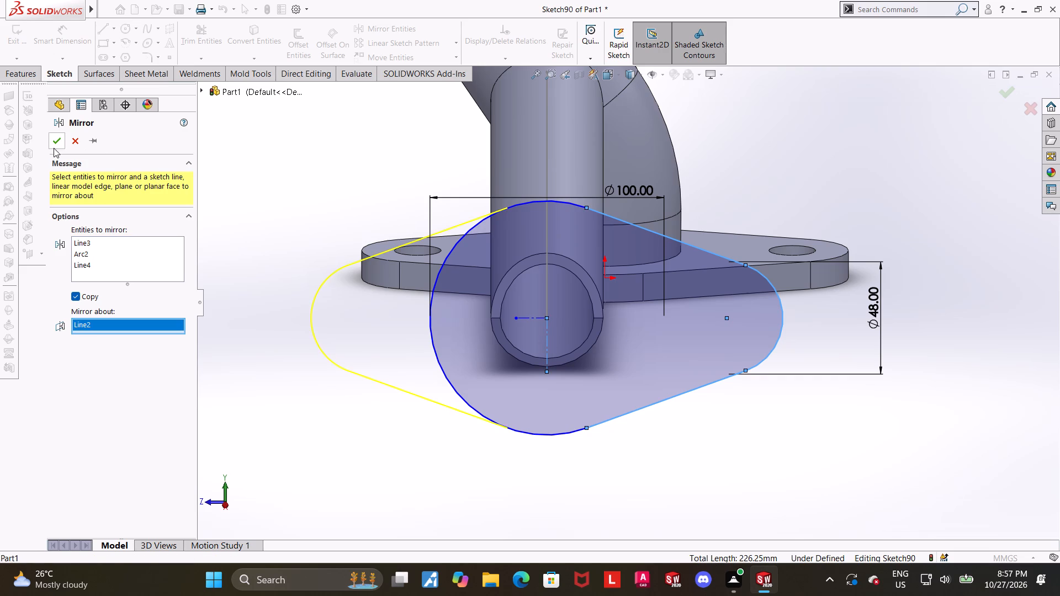
click(58, 145)
Trim away the 100 mm circle's remaining inner arc between the mirrored connecting lines.
click(216, 36)
drag(489, 351, 462, 356)
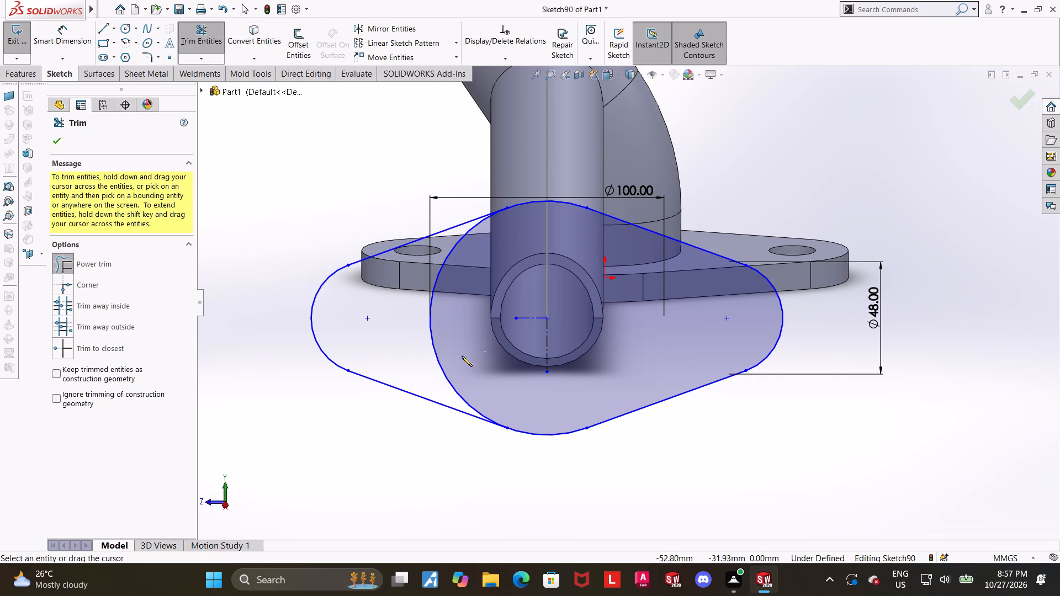
drag(462, 356, 420, 356)
scroll(430, 356, up, 3)
key(Escape)
scroll(675, 297, down, 2)
key(Escape)
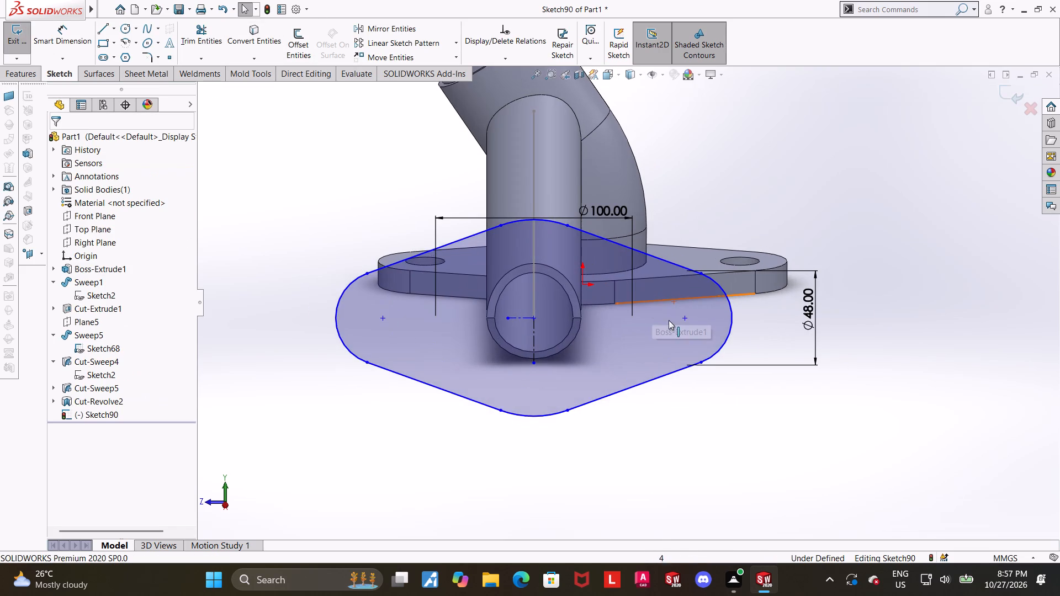
Dimension the distance between the two end arcs' centres as 160 mm.
click(45, 33)
click(54, 33)
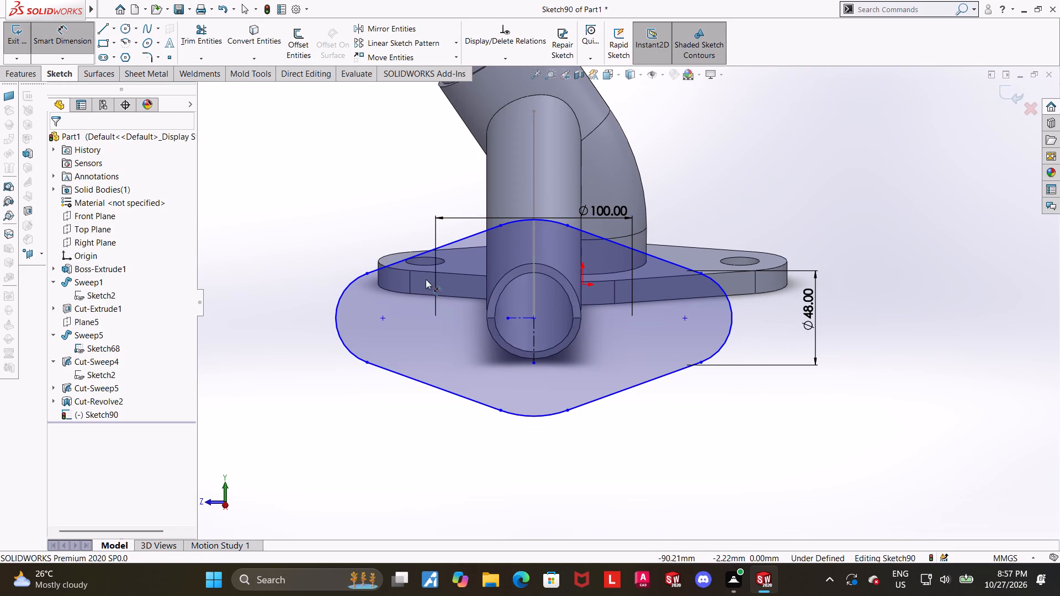
click(384, 316)
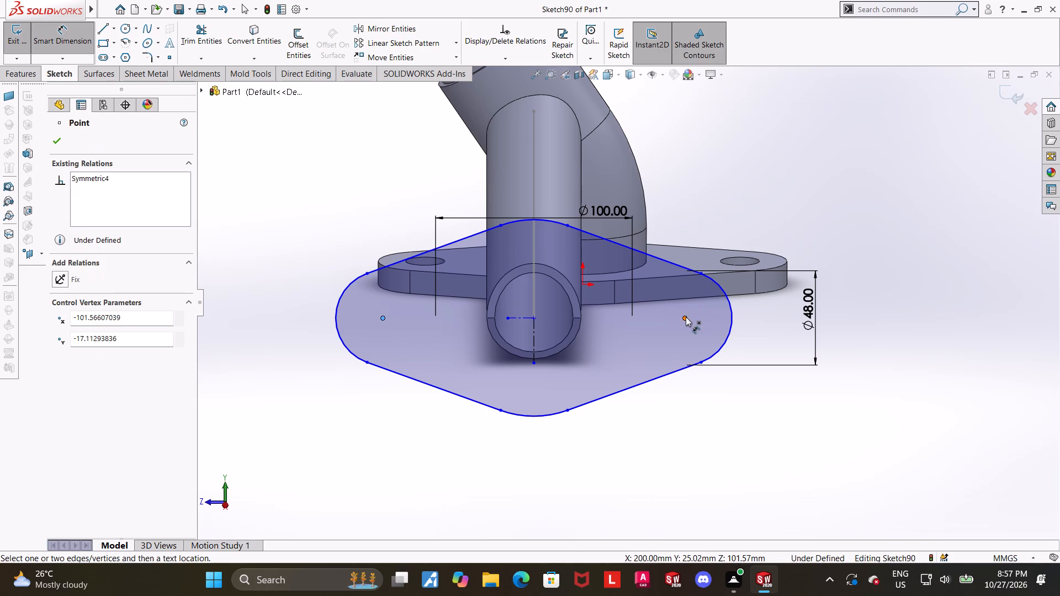
click(686, 317)
click(581, 451)
text(160)
key(Return)
key(Escape)
click(674, 439)
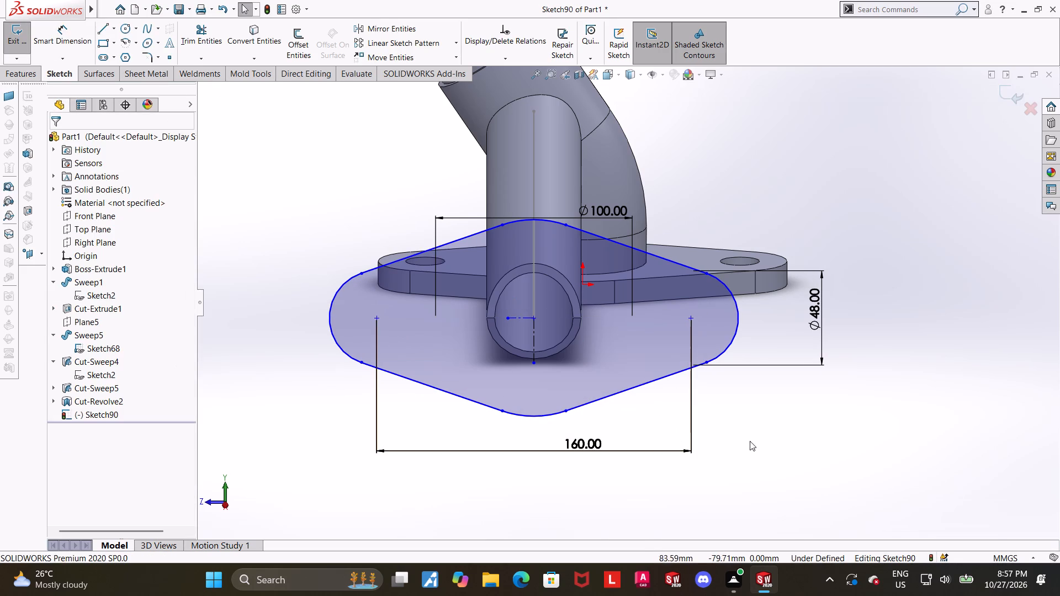
click(822, 432)
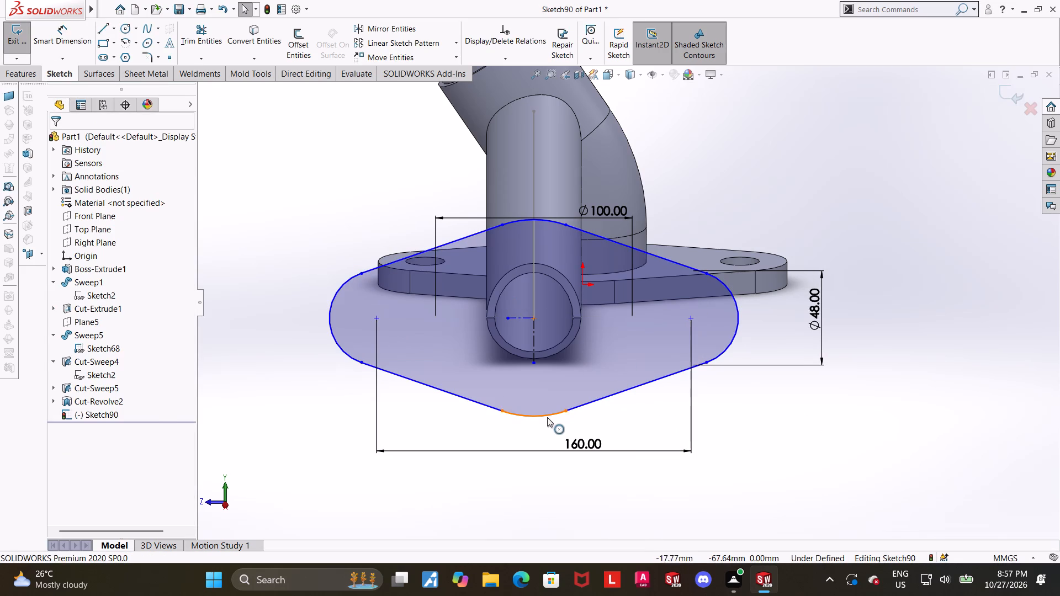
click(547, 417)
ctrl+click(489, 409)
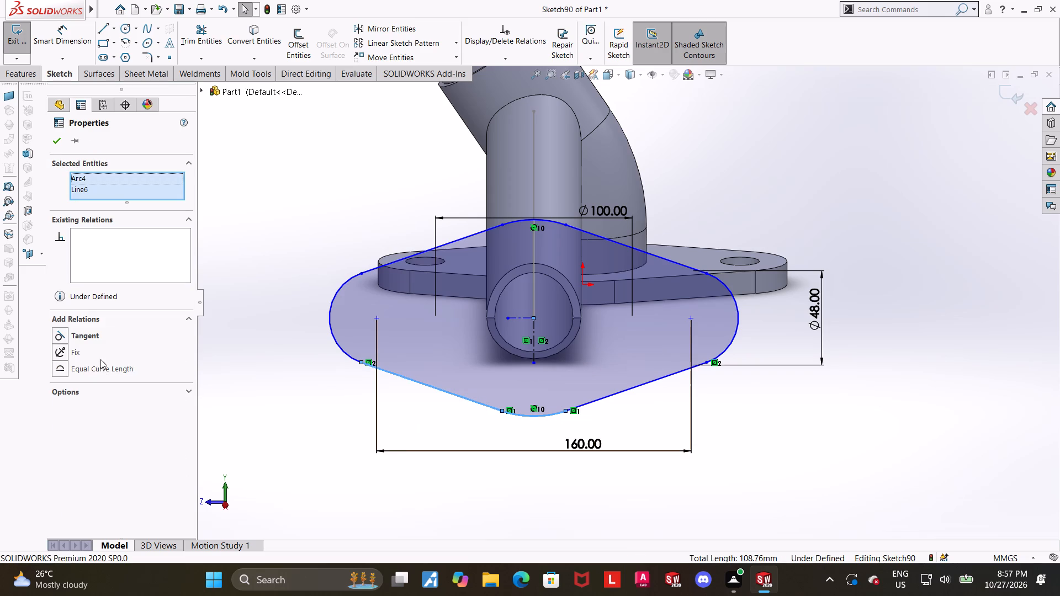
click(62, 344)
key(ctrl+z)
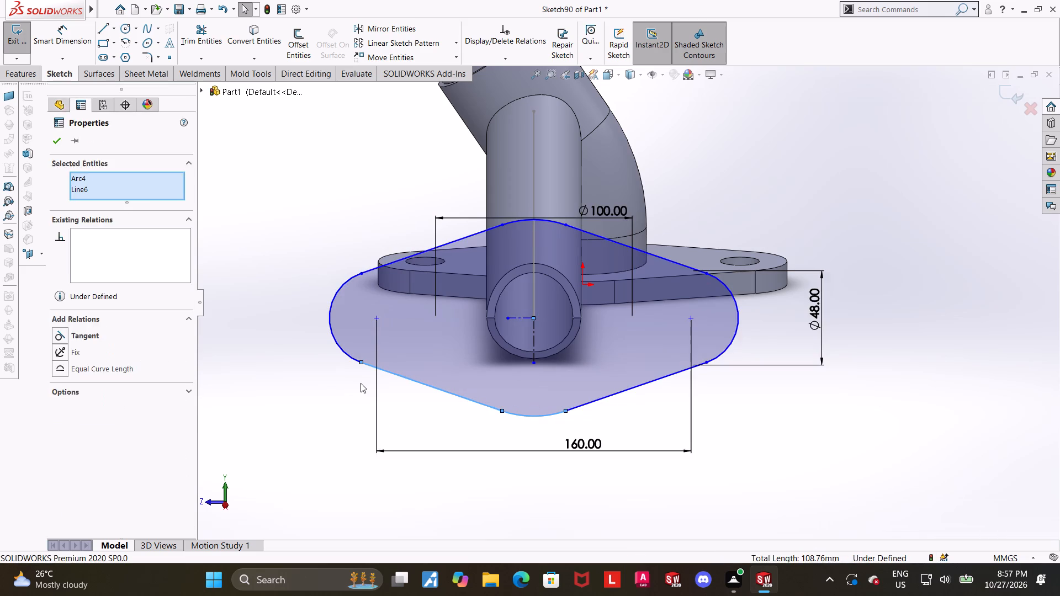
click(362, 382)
Add a tangent relation between the mirrored lower connecting line and the bottom arc of the flange outline.
click(476, 401)
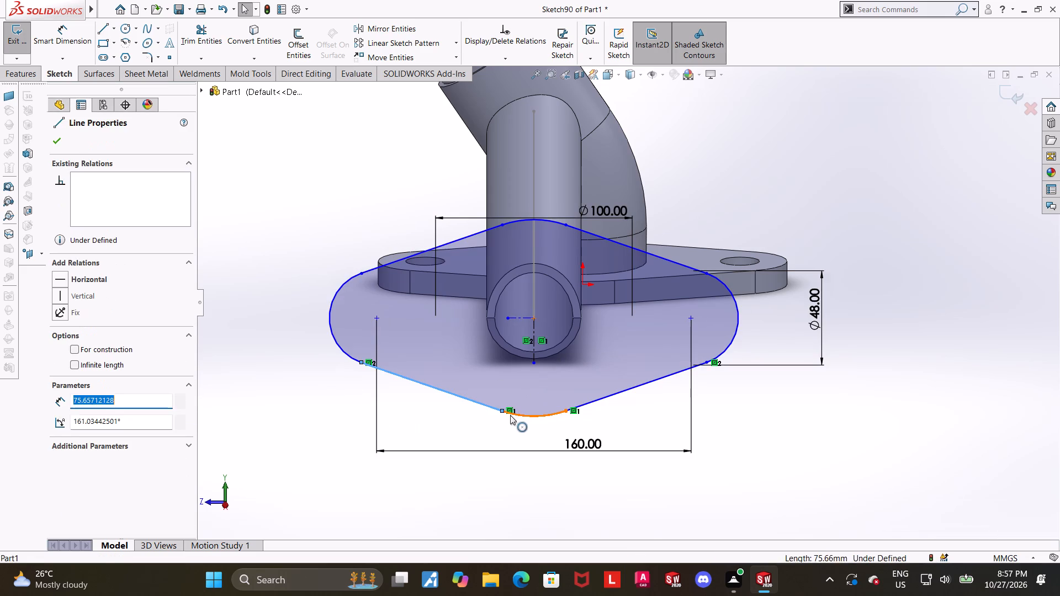
ctrl+click(510, 415)
click(63, 334)
click(291, 225)
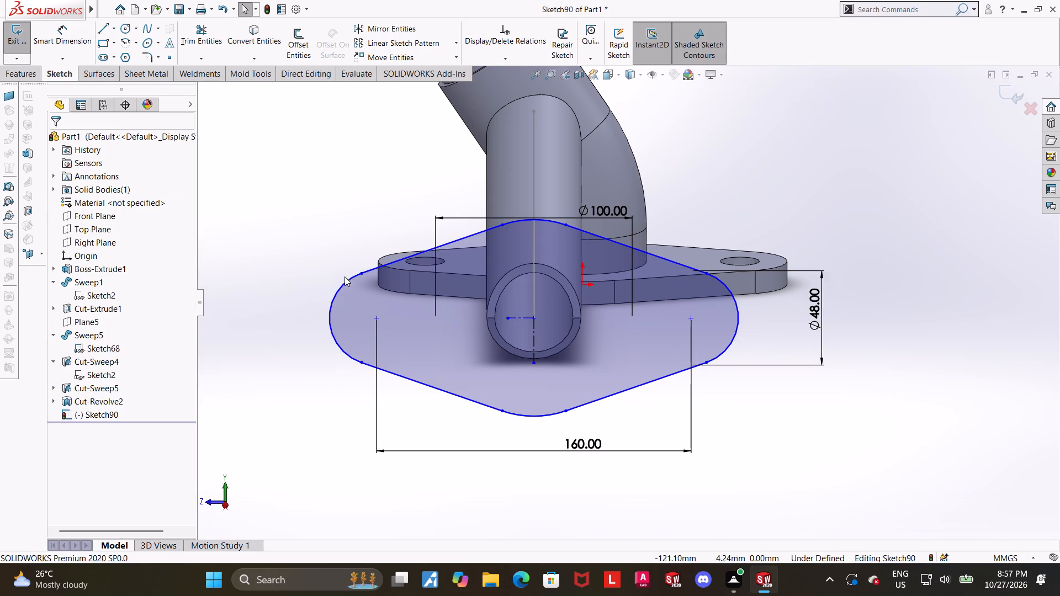
Make the mirrored upper connecting line tangent to both the mirrored end arc and the outline's top arc.
ctrl+click(345, 280)
ctrl+click(383, 267)
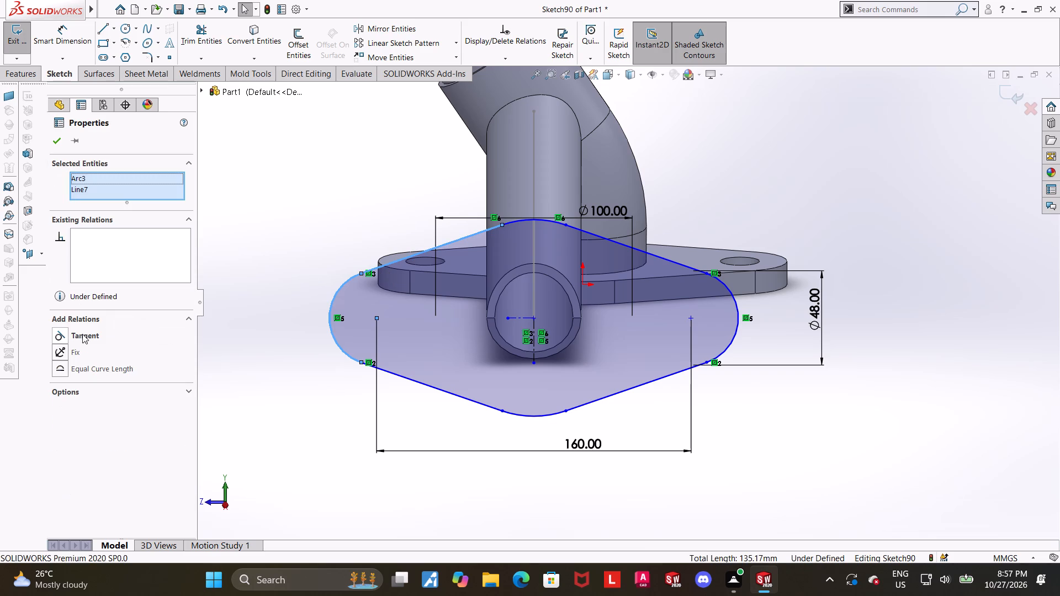
click(57, 331)
click(334, 163)
click(533, 220)
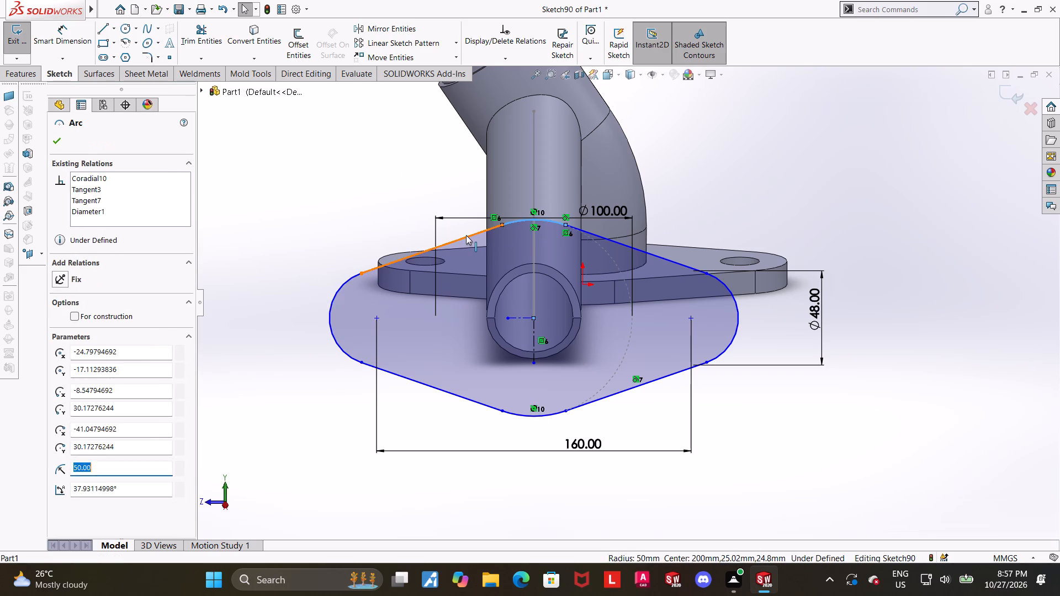
ctrl+click(466, 235)
click(56, 335)
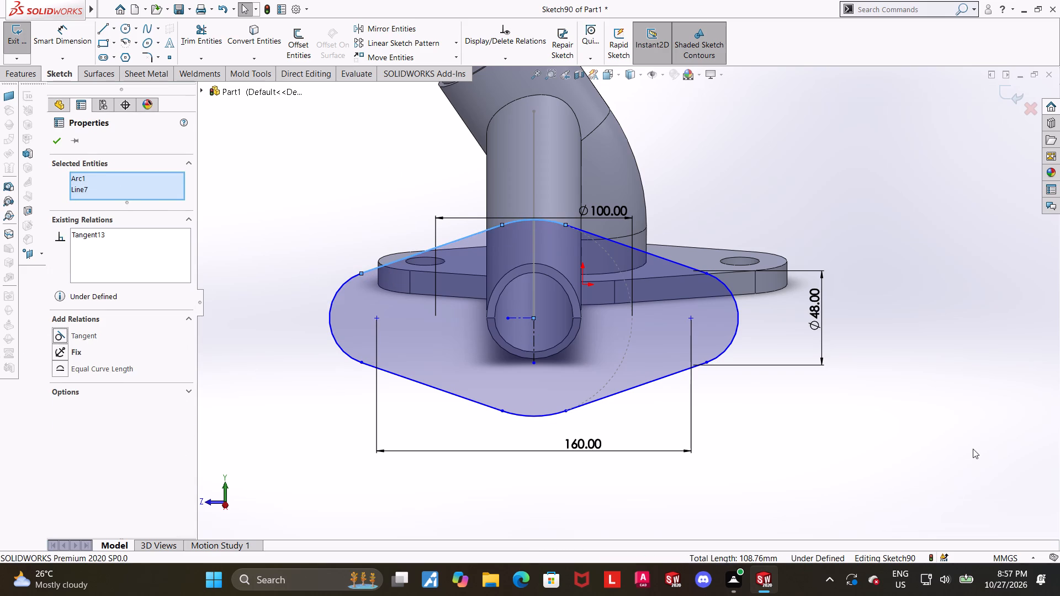
click(973, 449)
Check the existing relations of the original upper and lower connecting lines where they meet the 48 mm end arc.
click(696, 367)
ctrl+click(722, 348)
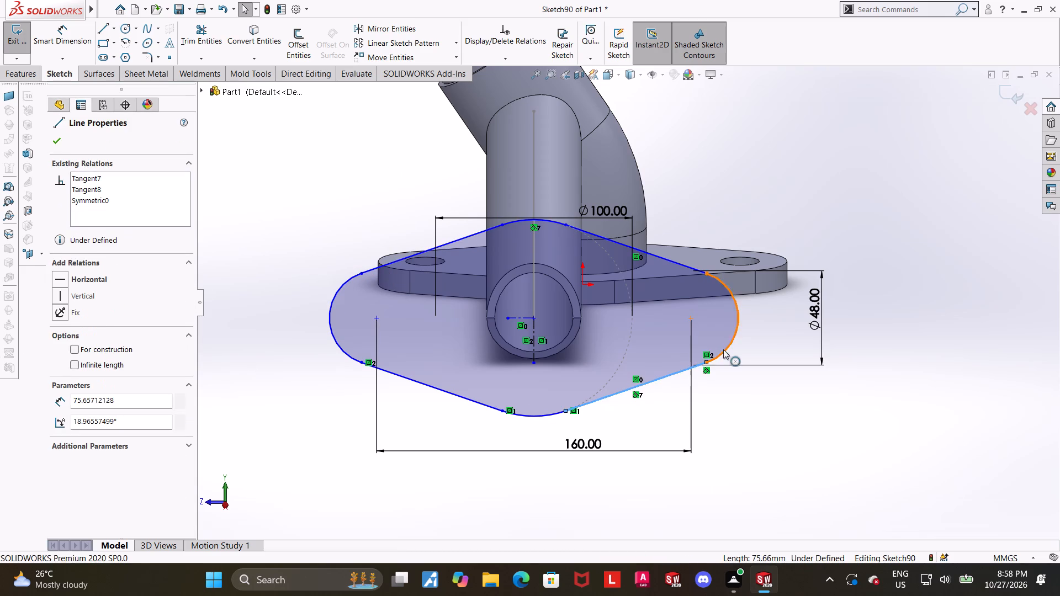
click(761, 390)
click(693, 268)
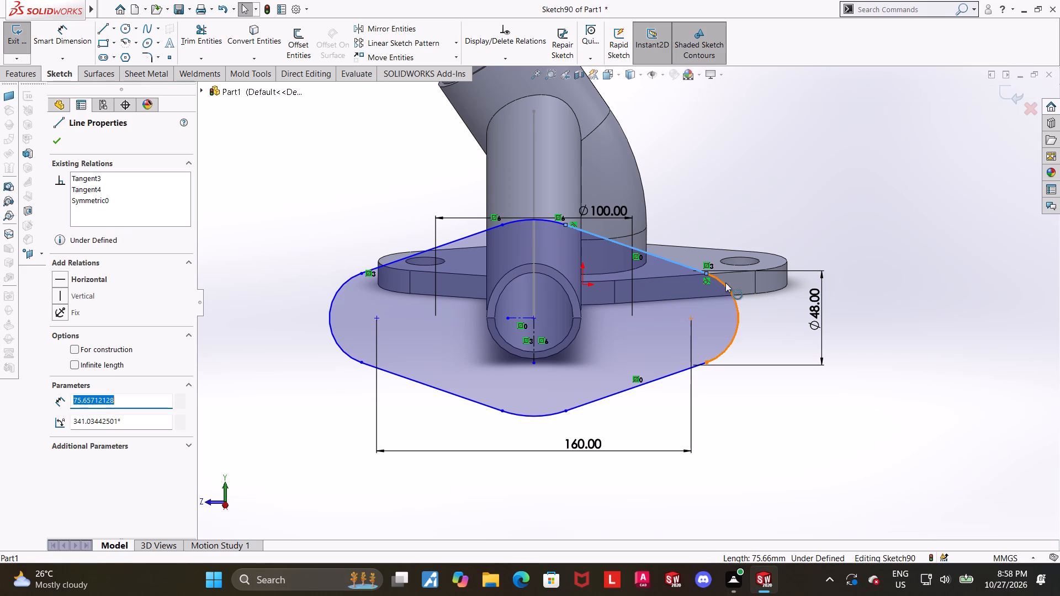
ctrl+click(725, 283)
click(423, 183)
scroll(440, 184, up, 3)
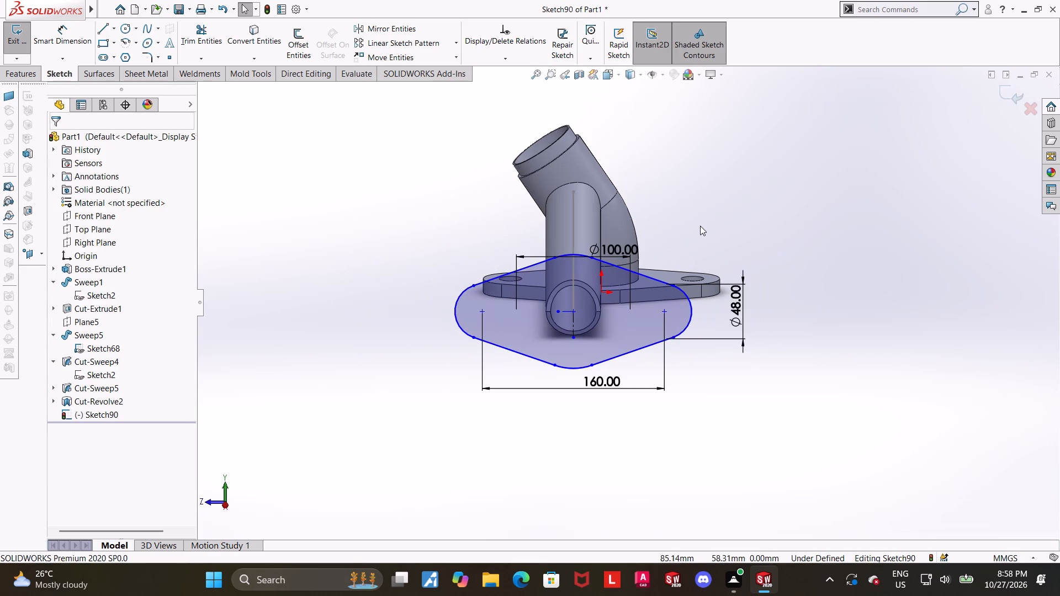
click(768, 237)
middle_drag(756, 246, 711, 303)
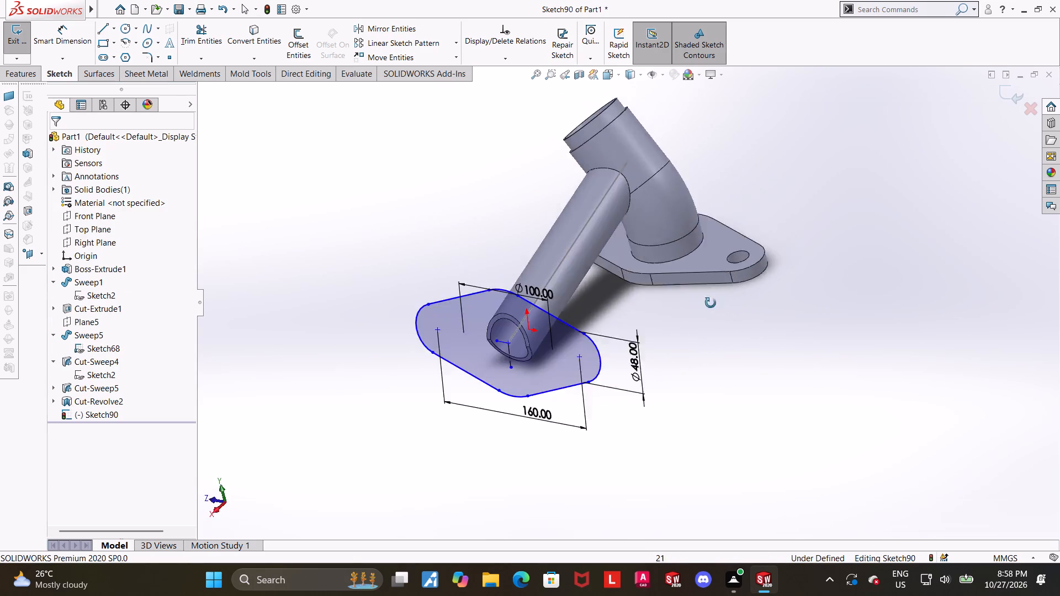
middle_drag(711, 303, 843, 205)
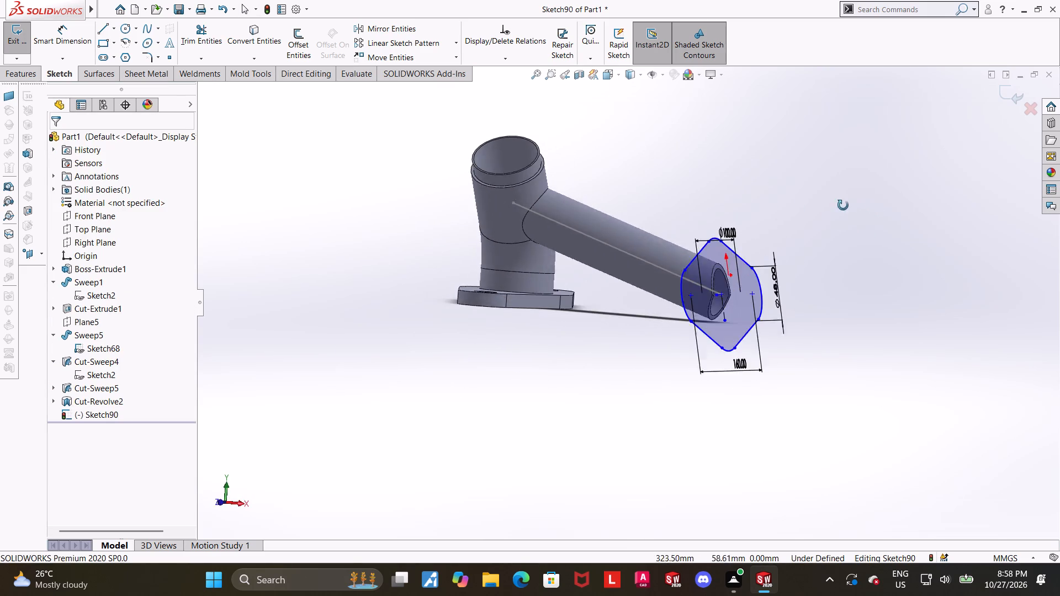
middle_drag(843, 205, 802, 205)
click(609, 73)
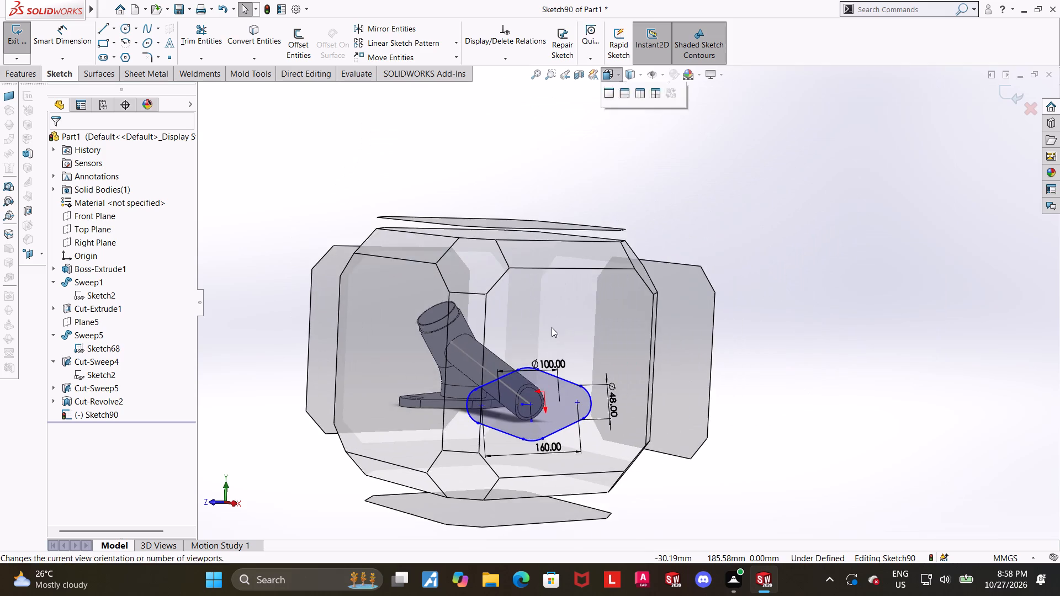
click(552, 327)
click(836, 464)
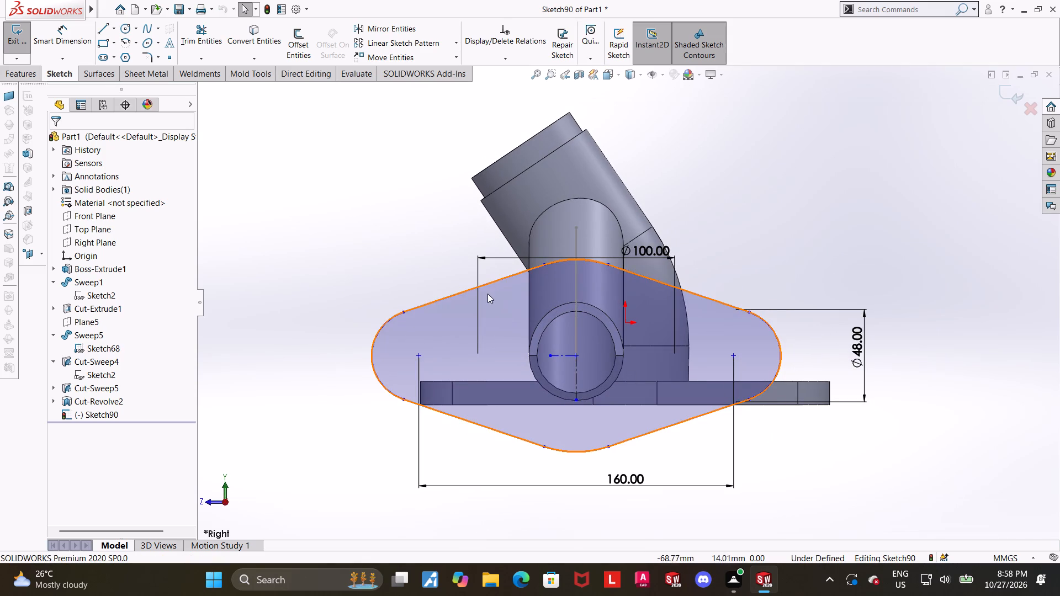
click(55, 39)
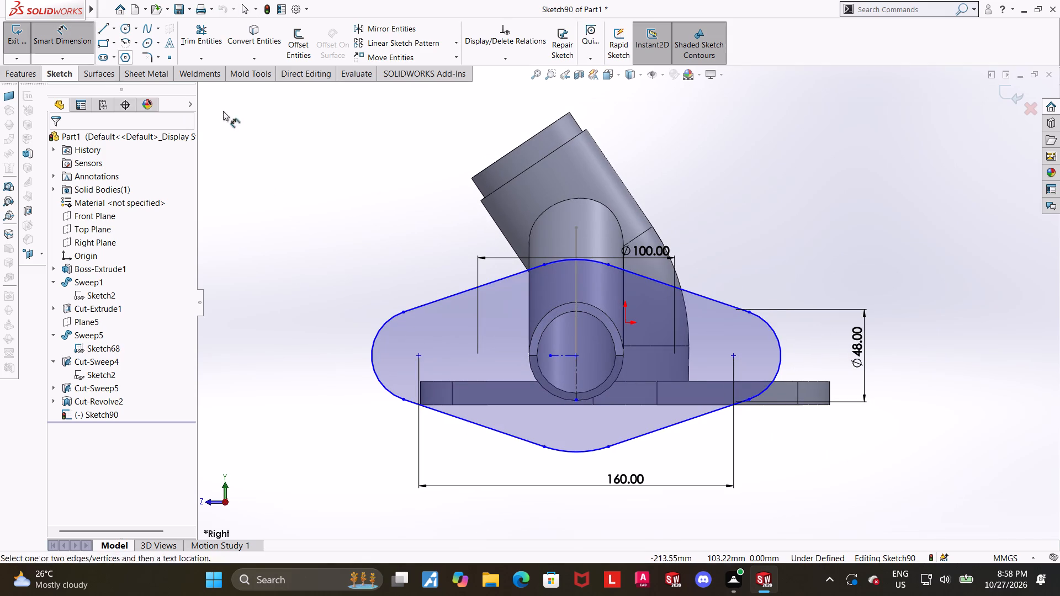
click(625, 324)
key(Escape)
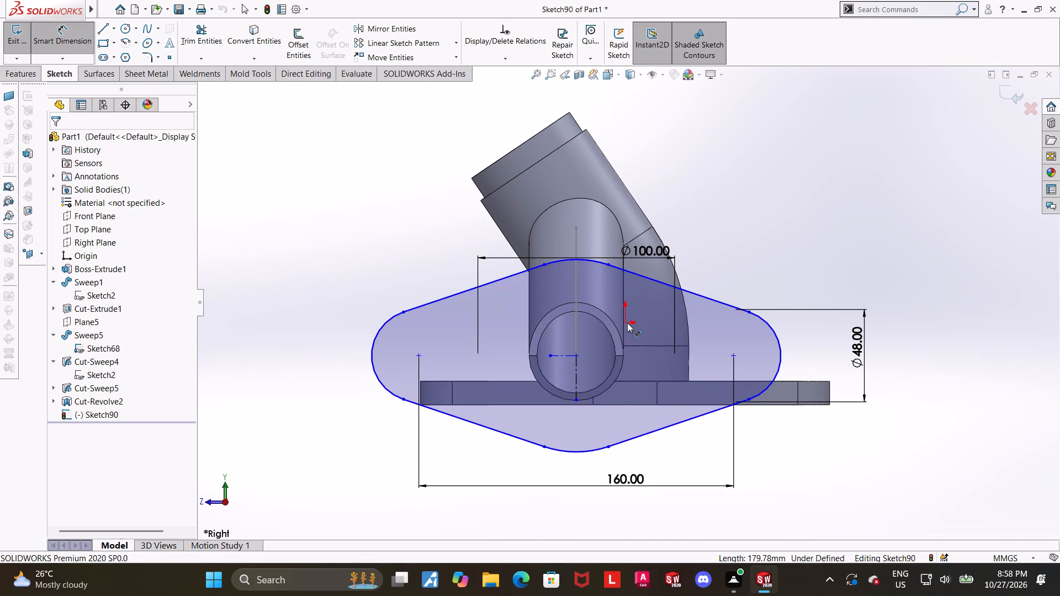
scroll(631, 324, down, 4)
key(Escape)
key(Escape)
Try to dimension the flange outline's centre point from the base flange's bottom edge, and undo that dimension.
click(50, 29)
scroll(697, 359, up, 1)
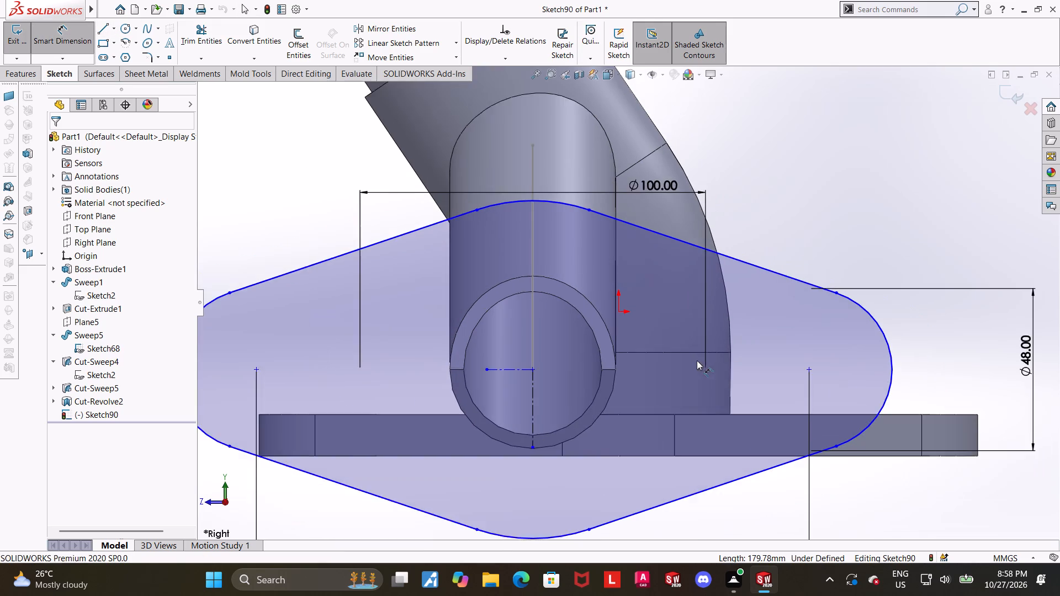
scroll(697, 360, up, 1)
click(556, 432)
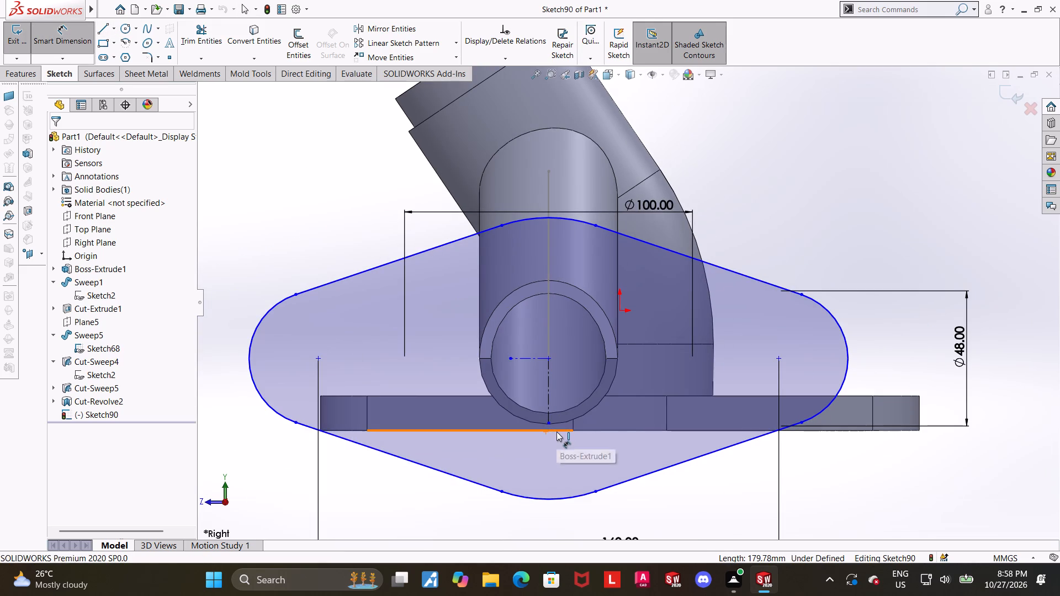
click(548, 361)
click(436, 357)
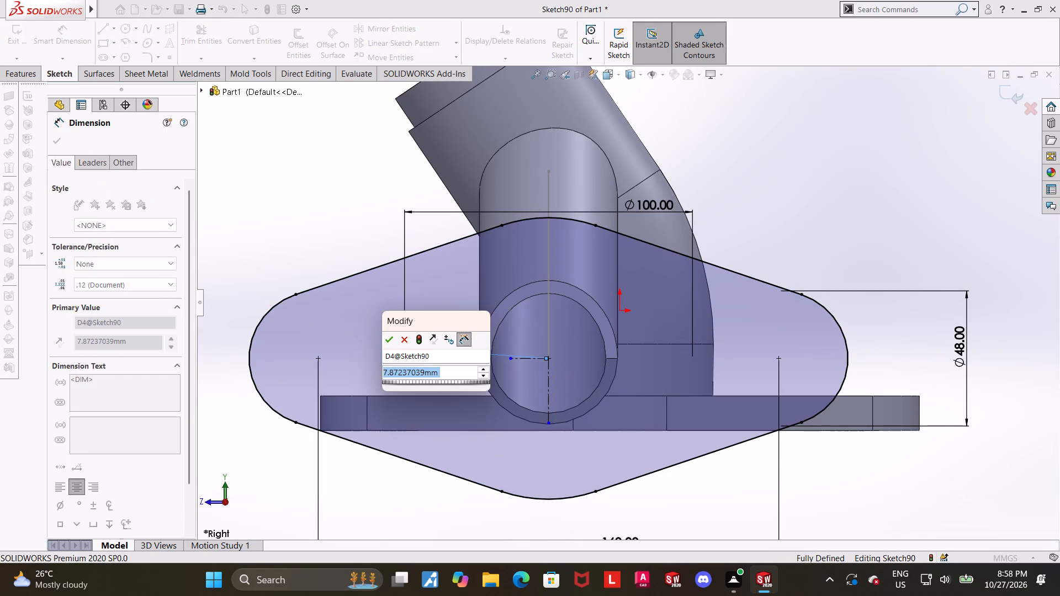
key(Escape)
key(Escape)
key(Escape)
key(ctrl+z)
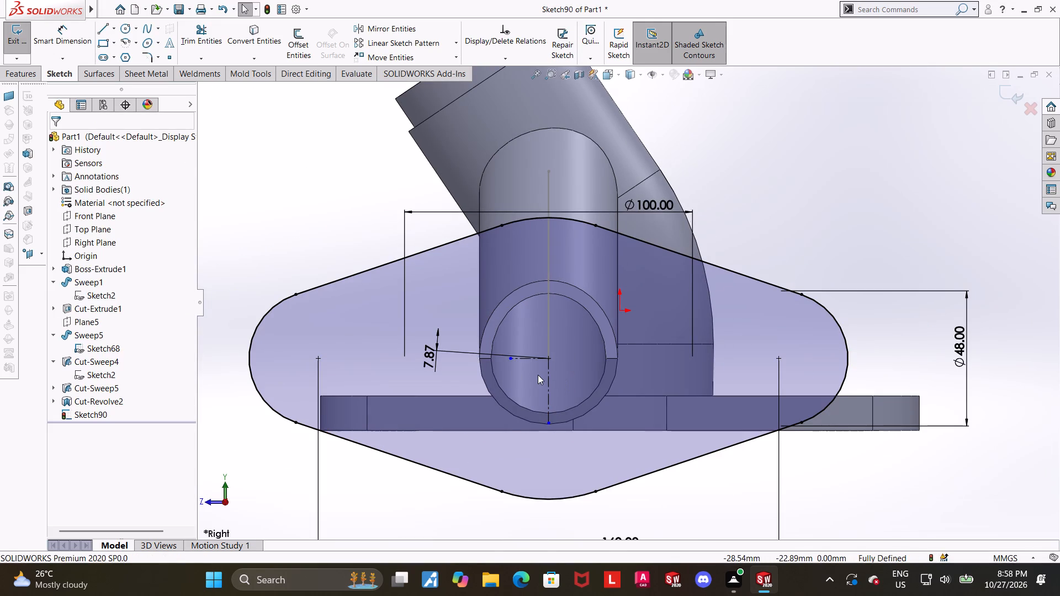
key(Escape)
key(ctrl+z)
Exit the sketch and extrude the two-lobed outline 12 mm, reversed back toward the side branch, merged with the body.
scroll(766, 372, up, 5)
key(Escape)
middle_drag(808, 397, 841, 392)
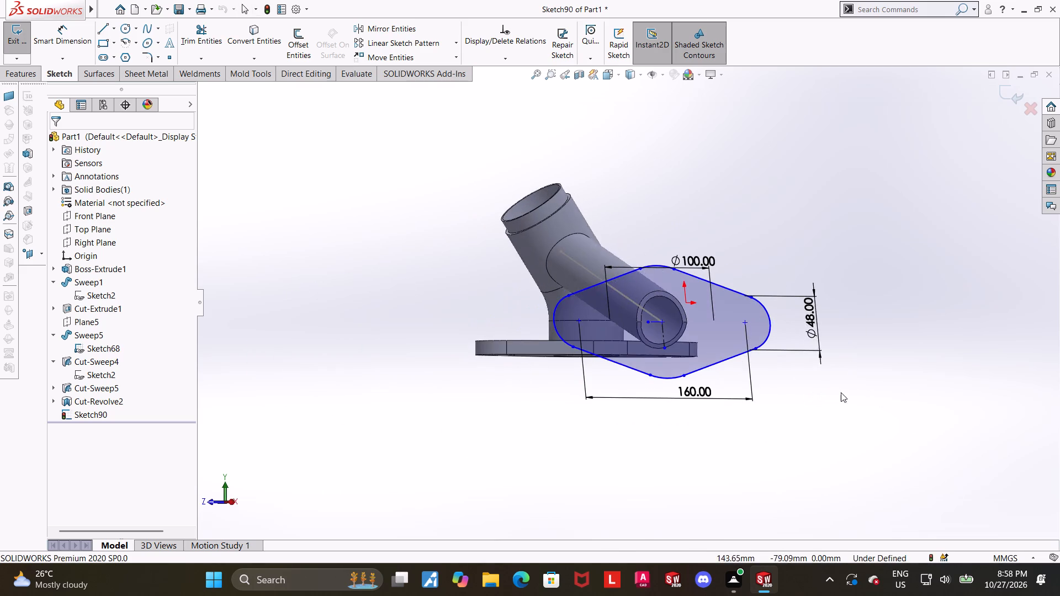
middle_drag(841, 392, 841, 393)
middle_drag(993, 226, 1010, 211)
click(1024, 89)
middle_drag(920, 268, 973, 261)
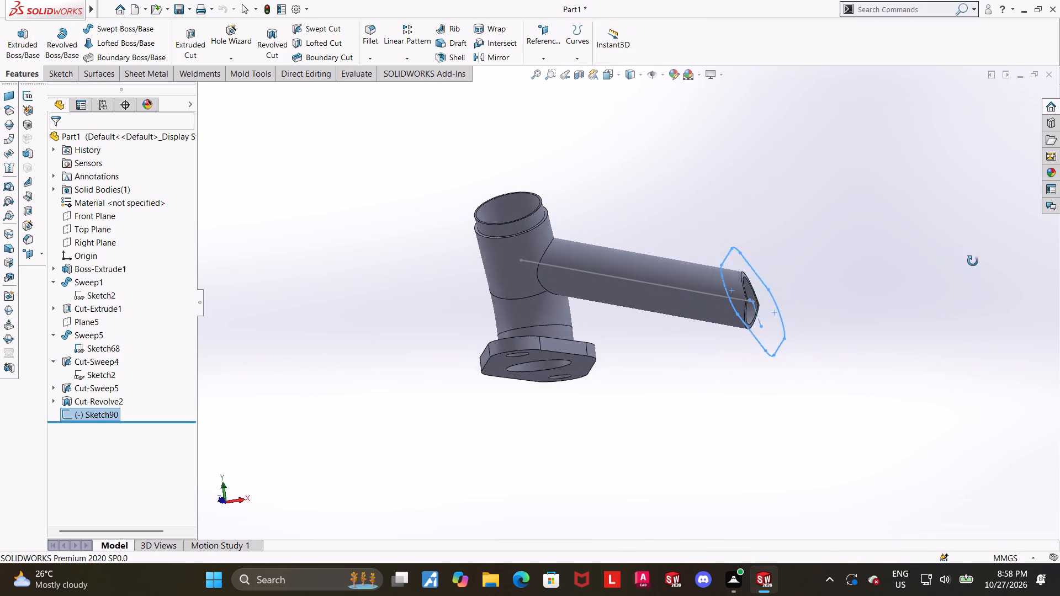
middle_drag(973, 261, 988, 288)
click(608, 77)
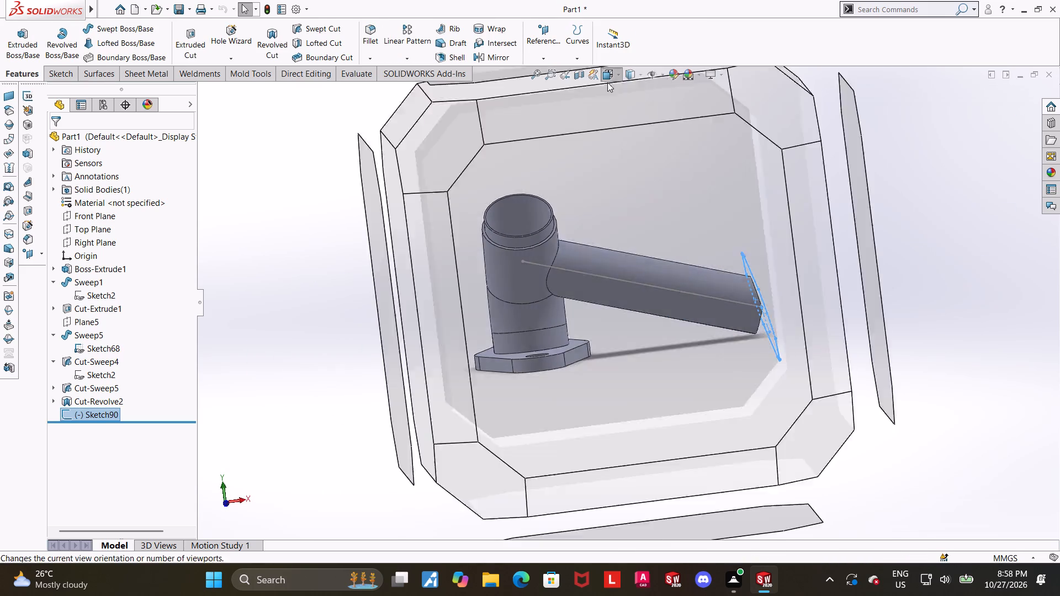
click(555, 379)
scroll(972, 335, down, 1)
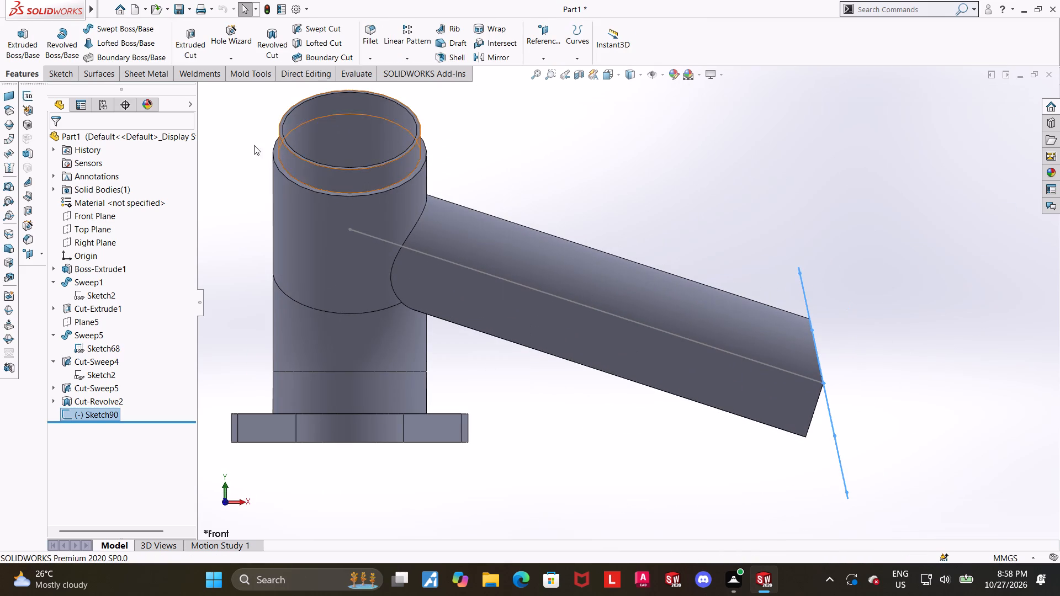
click(27, 41)
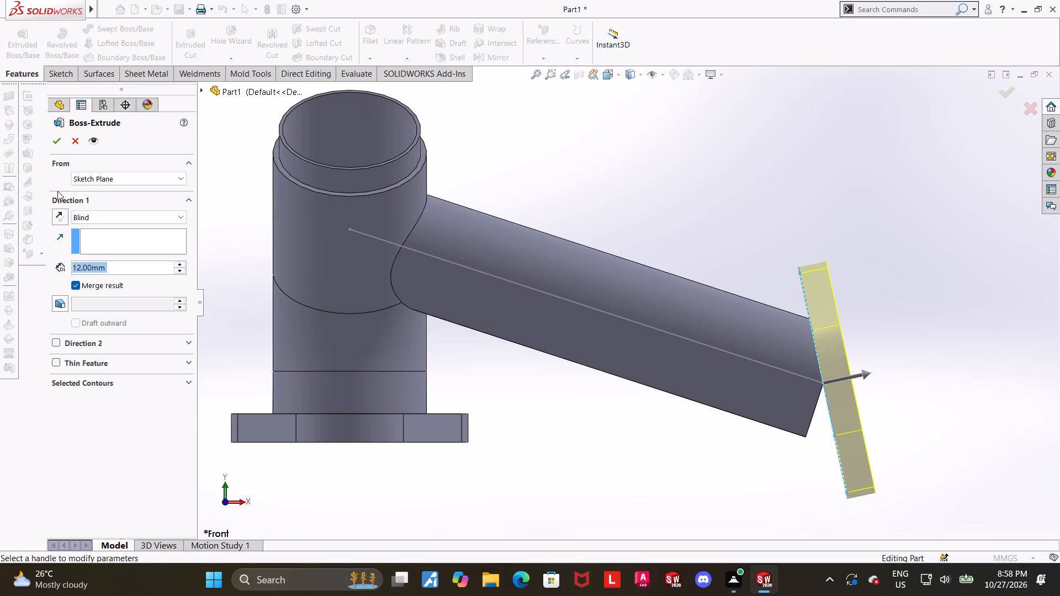
click(60, 215)
click(64, 140)
scroll(883, 288, up, 3)
click(883, 361)
Examine the new end flange and how it meets the side branch from the front and other angles.
middle_drag(825, 359, 814, 354)
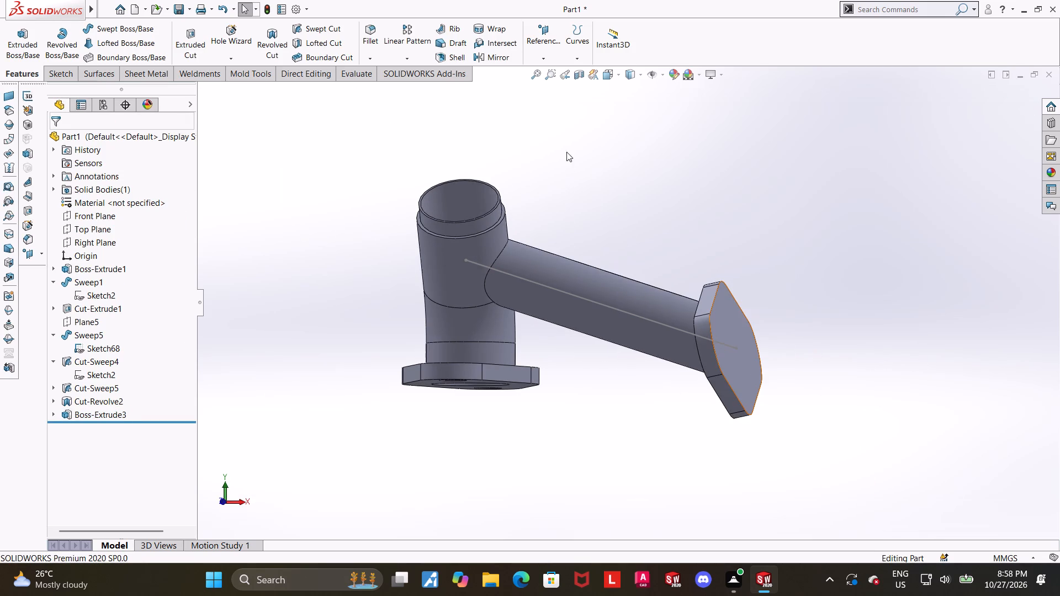
click(608, 79)
click(502, 328)
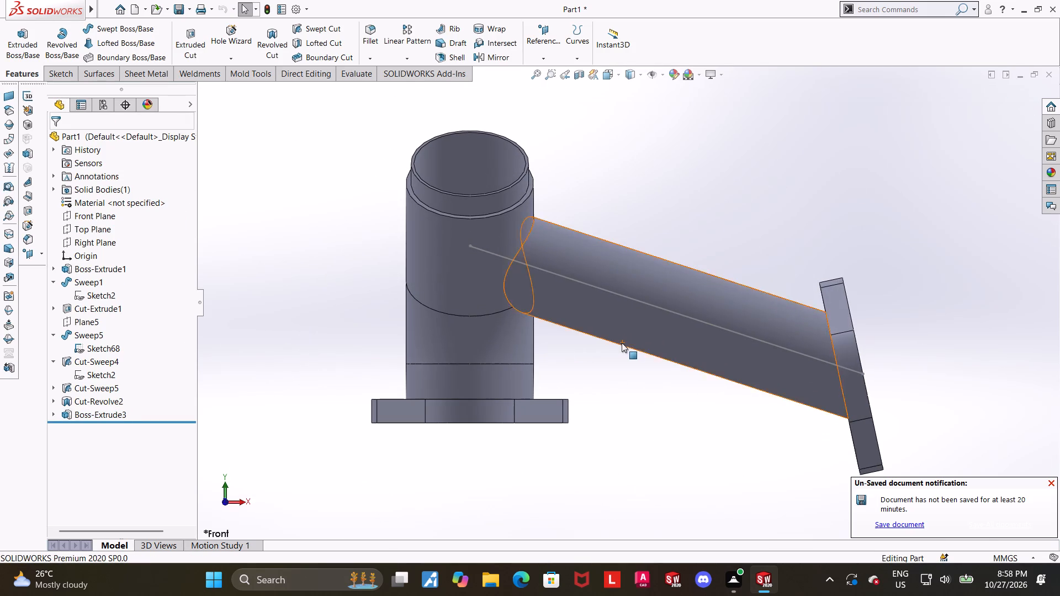
scroll(676, 348, up, 3)
scroll(722, 385, down, 3)
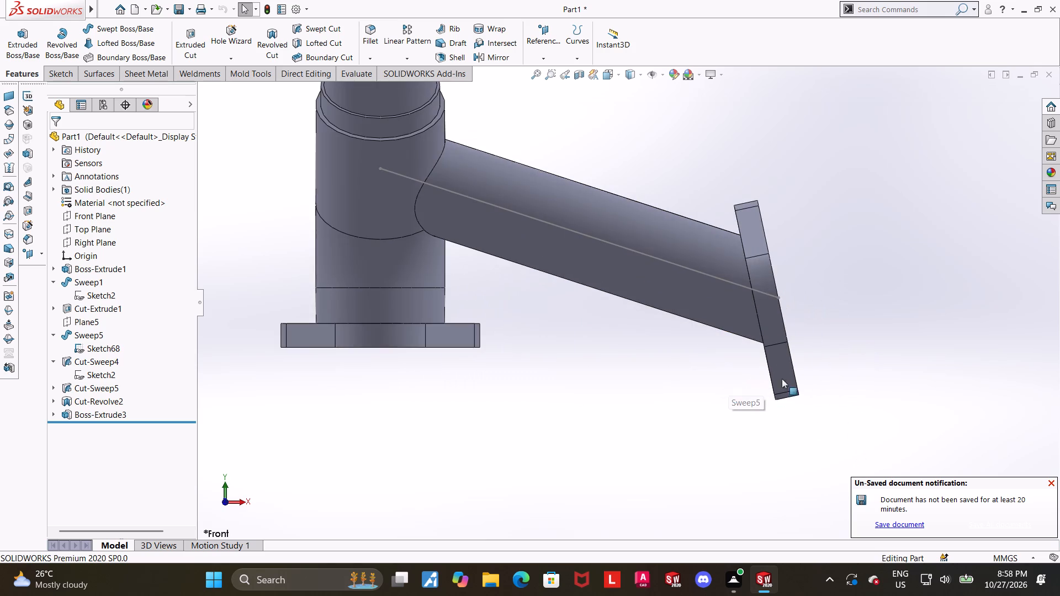
scroll(802, 328, down, 3)
middle_drag(815, 351, 795, 317)
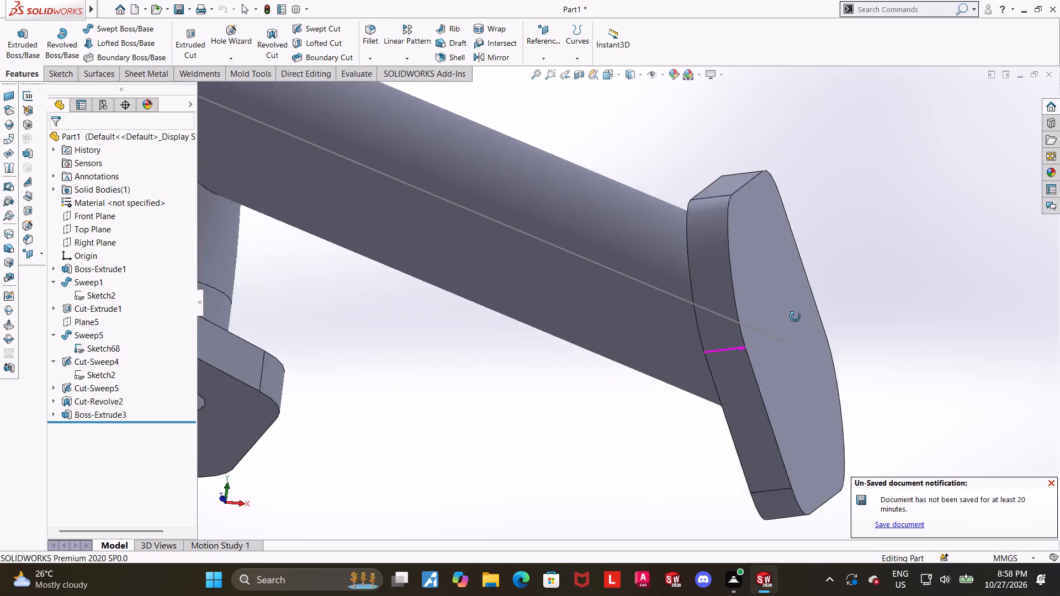
middle_drag(795, 317, 789, 324)
scroll(786, 323, up, 5)
click(894, 314)
middle_drag(801, 310, 754, 351)
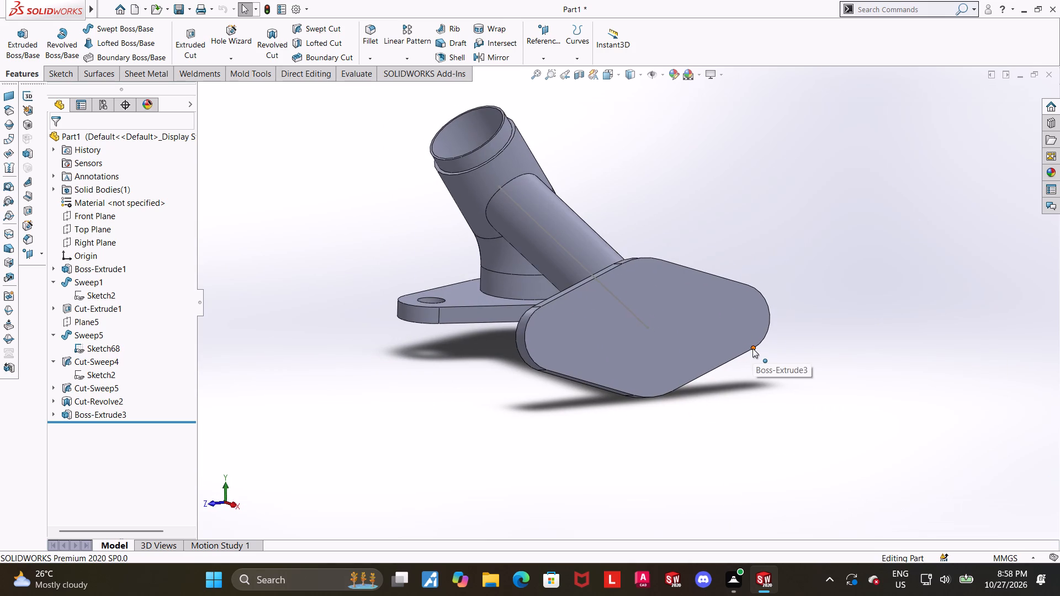
middle_drag(777, 344, 843, 348)
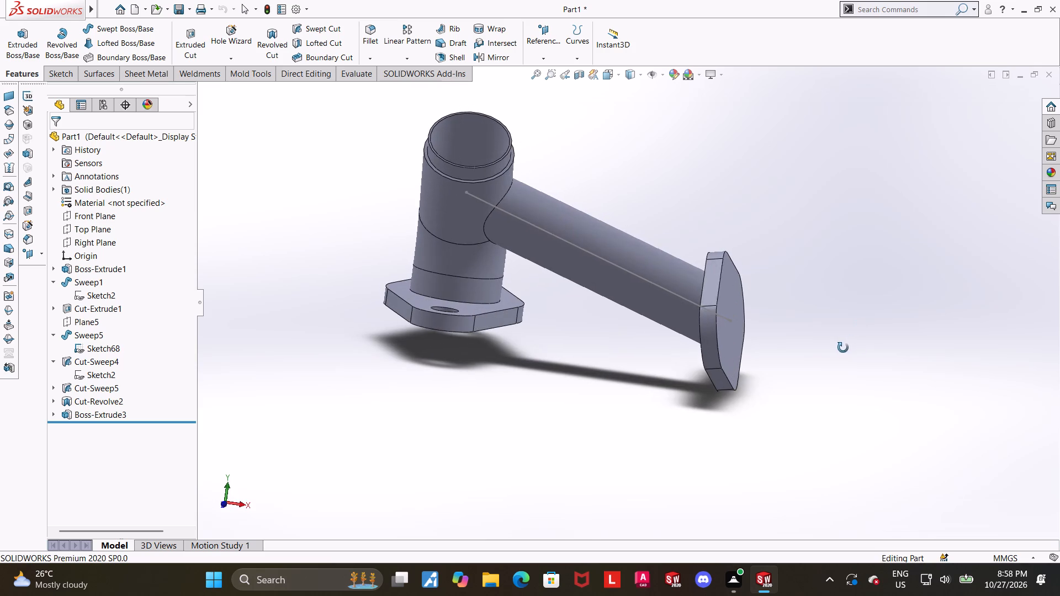
middle_drag(843, 348, 848, 348)
click(606, 79)
click(531, 320)
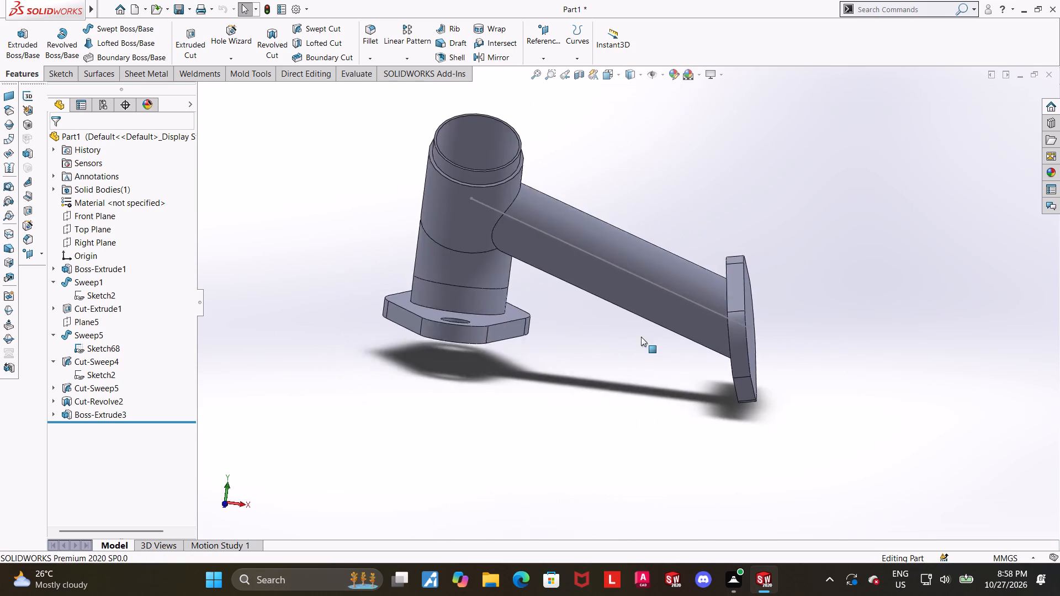
scroll(854, 344, up, 4)
scroll(833, 343, down, 2)
middle_drag(748, 284, 750, 366)
scroll(663, 241, up, 3)
middle_drag(664, 248, 597, 273)
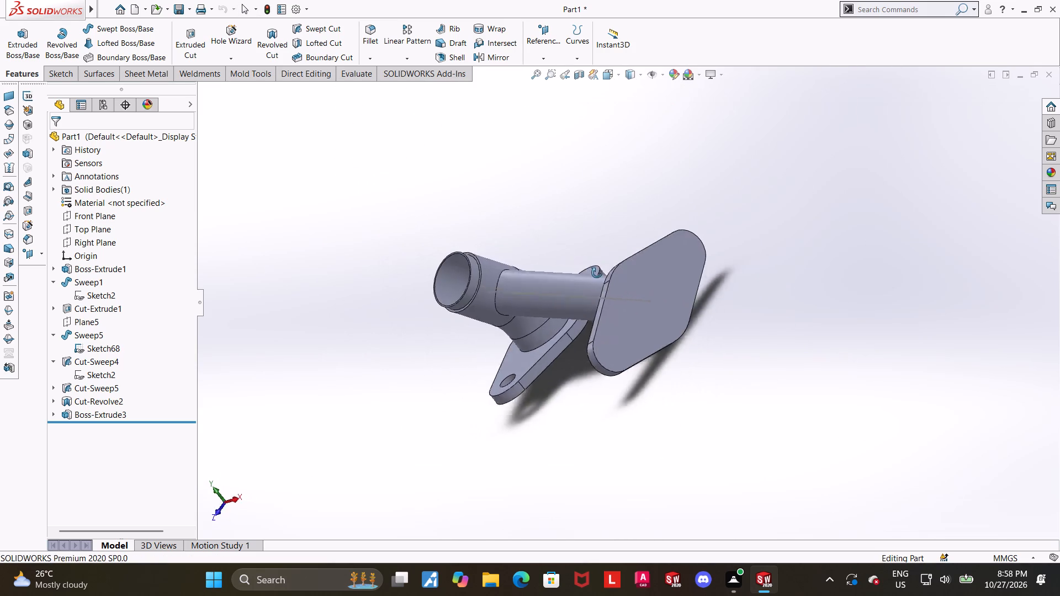
middle_drag(597, 273, 655, 236)
Delete the Cut-Sweep5 feature that hollows out the side branch.
click(615, 75)
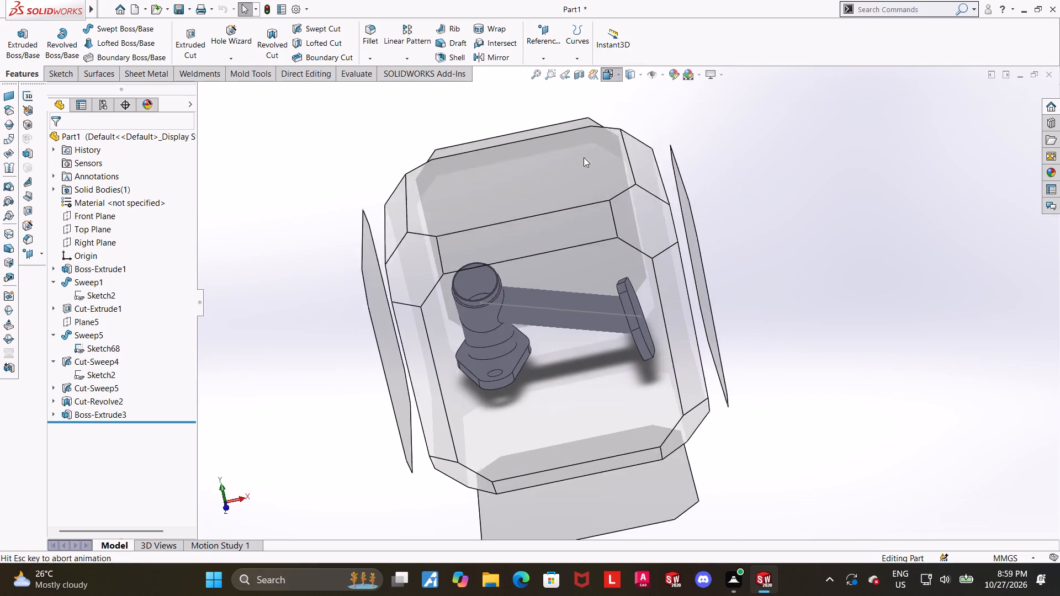
click(496, 400)
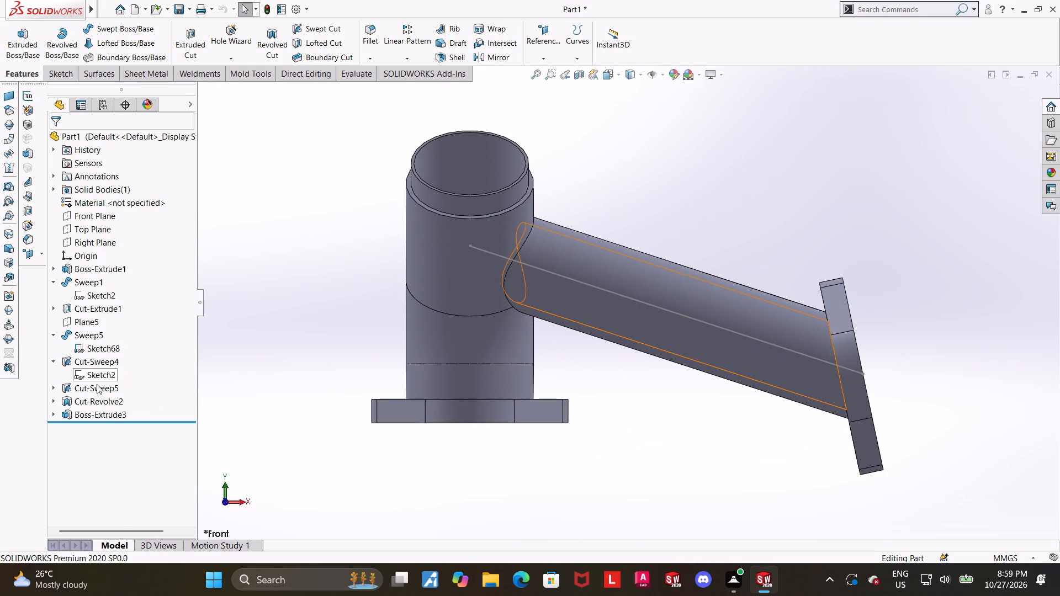
right_click(97, 384)
click(126, 422)
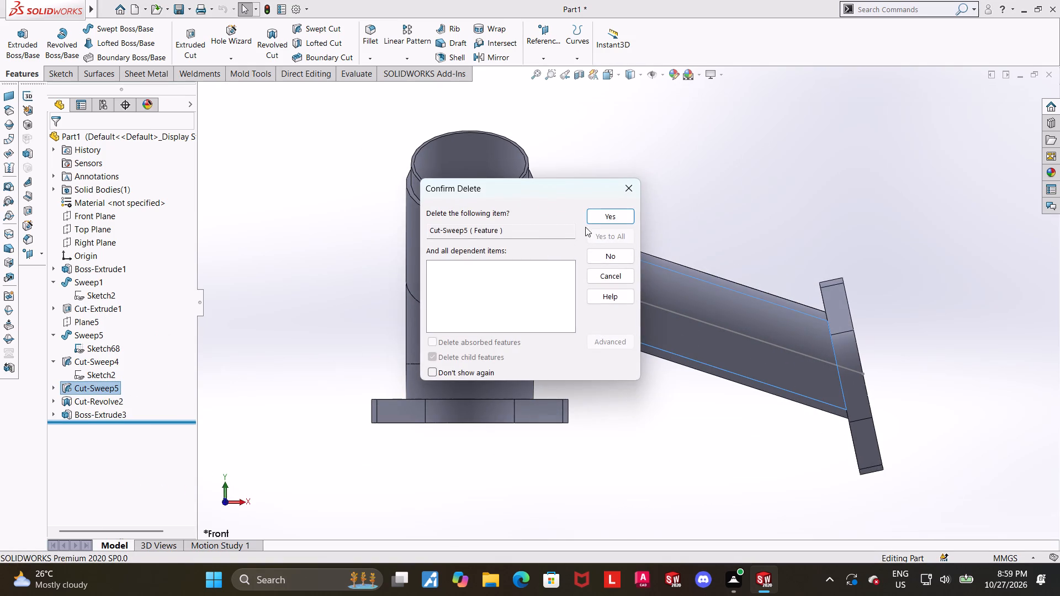
click(592, 220)
Make a swept cut with a 40 mm circular profile along the side branch's centre line, through the new end flange.
scroll(616, 241, up, 4)
click(897, 290)
scroll(810, 330, down, 2)
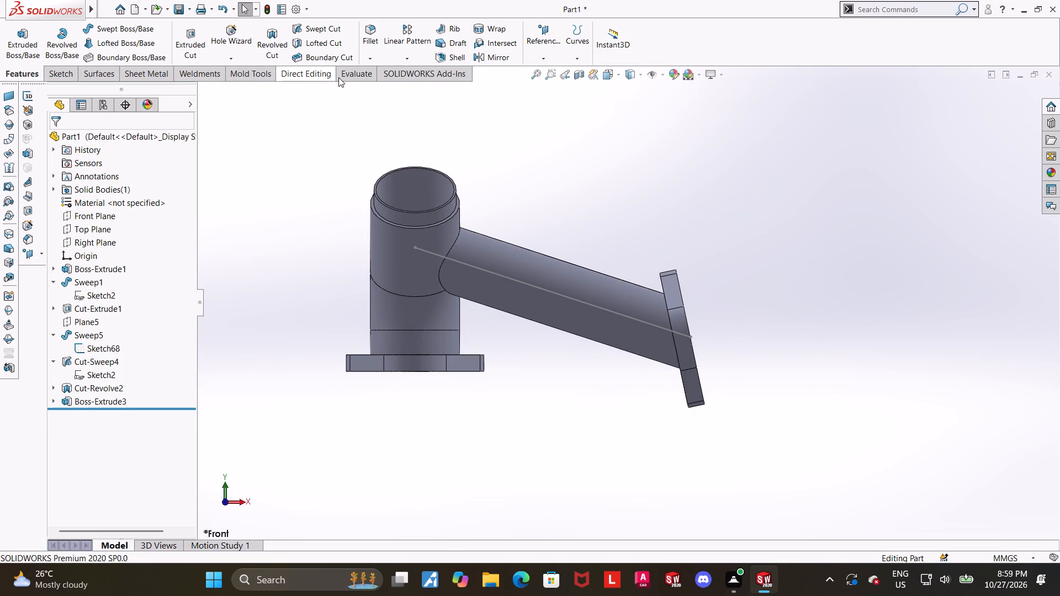
click(311, 32)
click(536, 289)
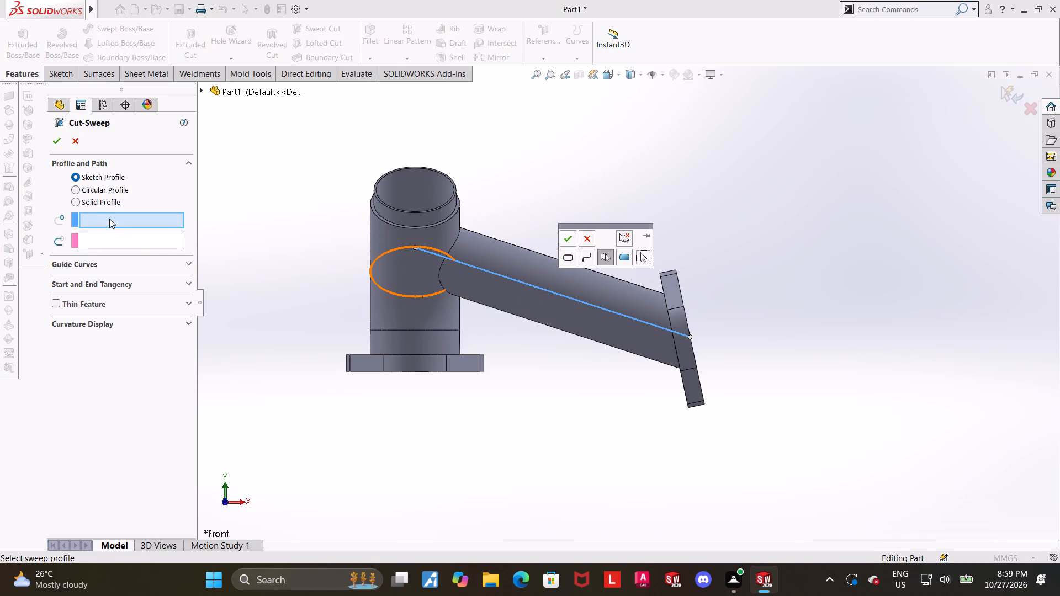
click(74, 190)
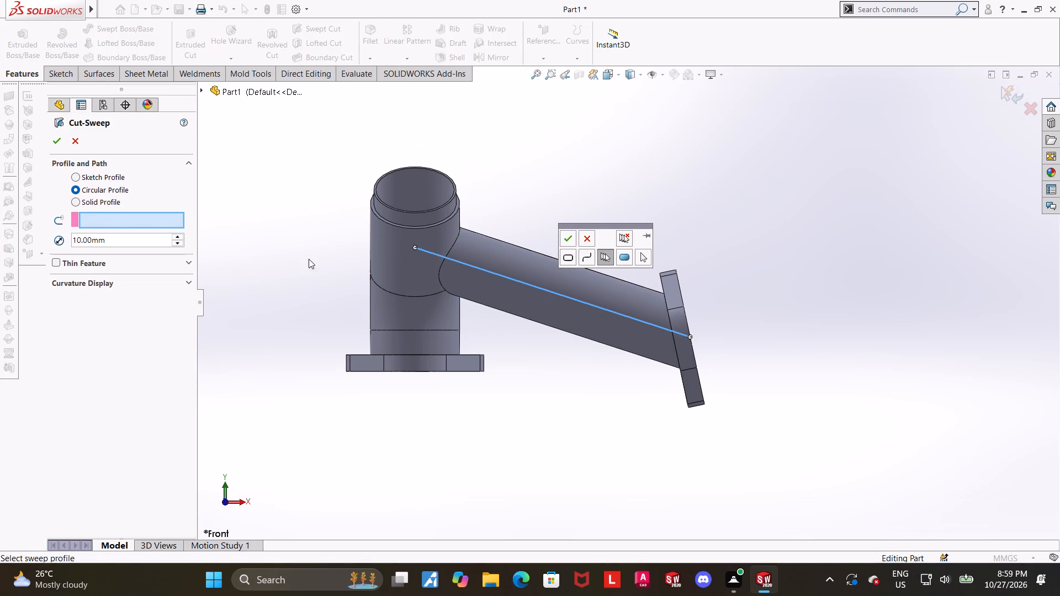
click(543, 462)
key(Escape)
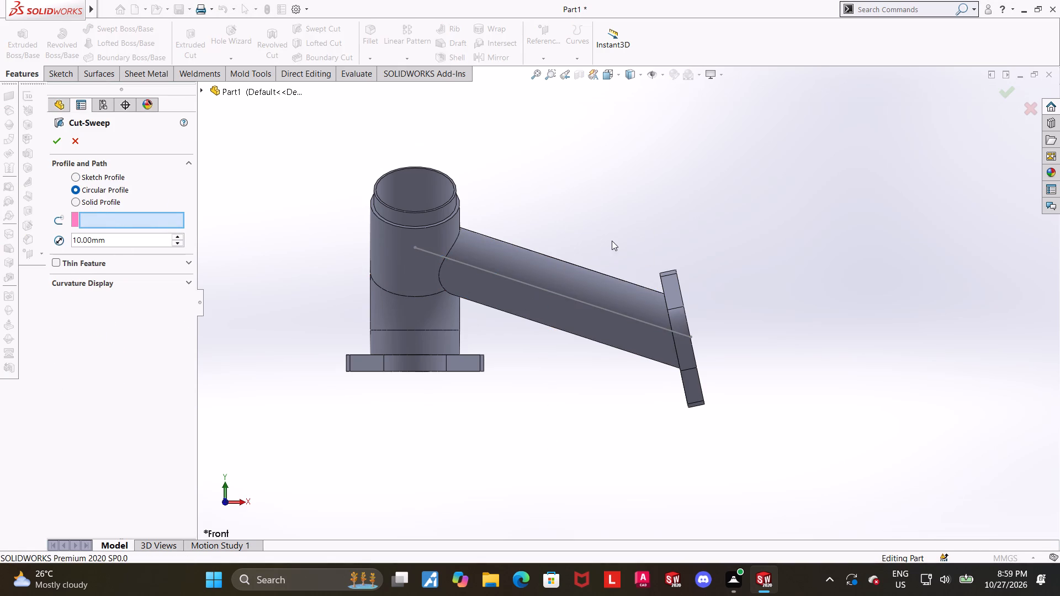
click(562, 294)
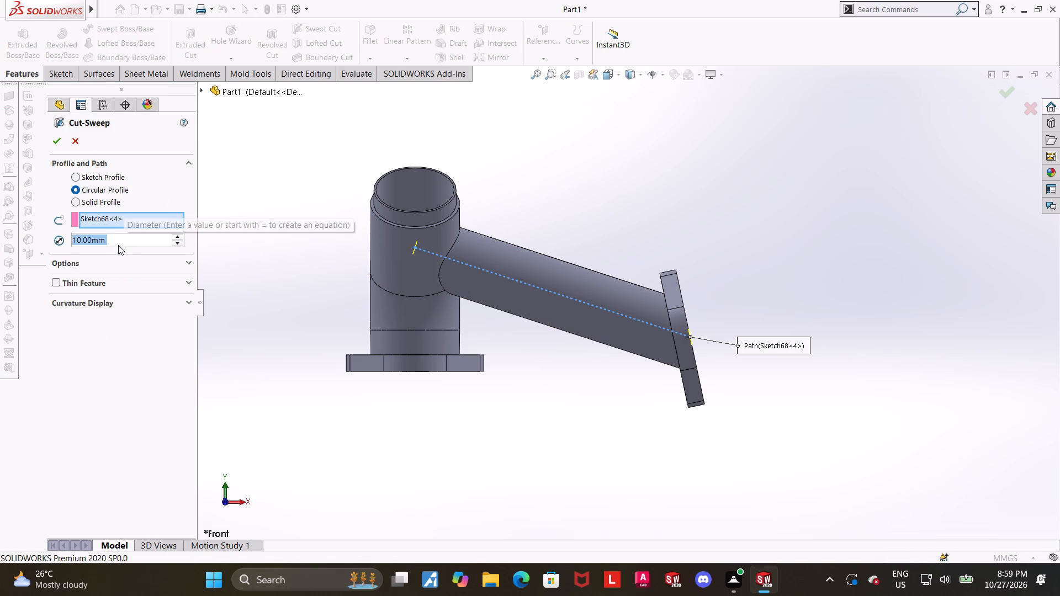
text(40)
key(Return)
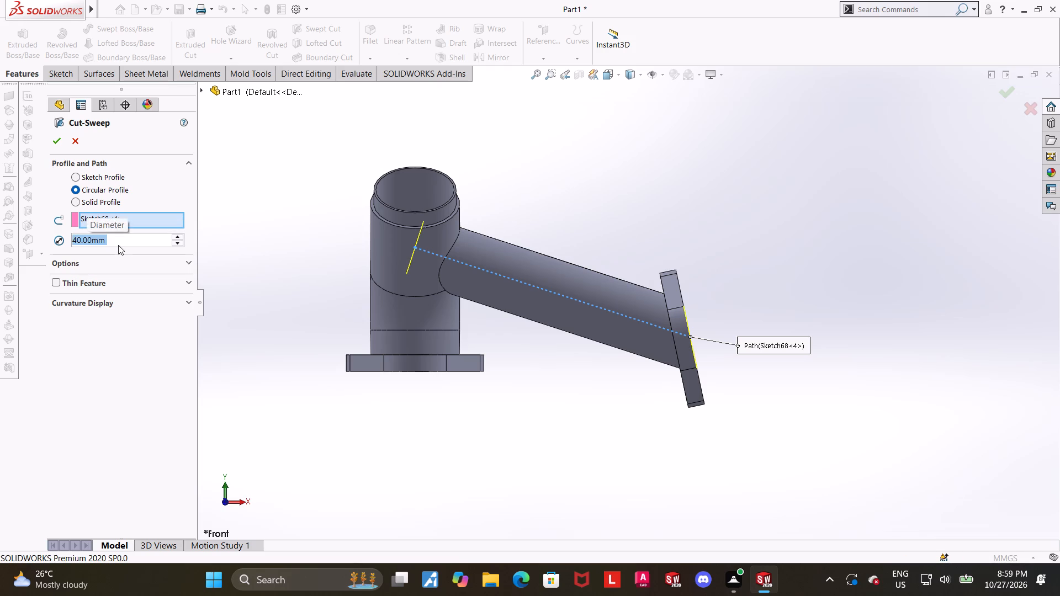
middle_drag(488, 260, 410, 296)
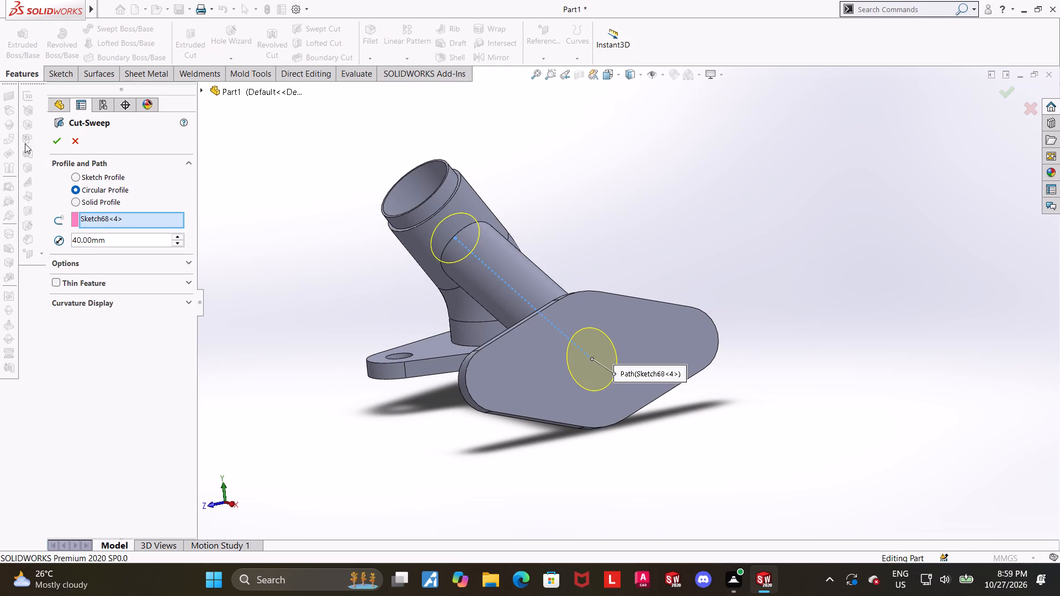
click(55, 145)
click(696, 176)
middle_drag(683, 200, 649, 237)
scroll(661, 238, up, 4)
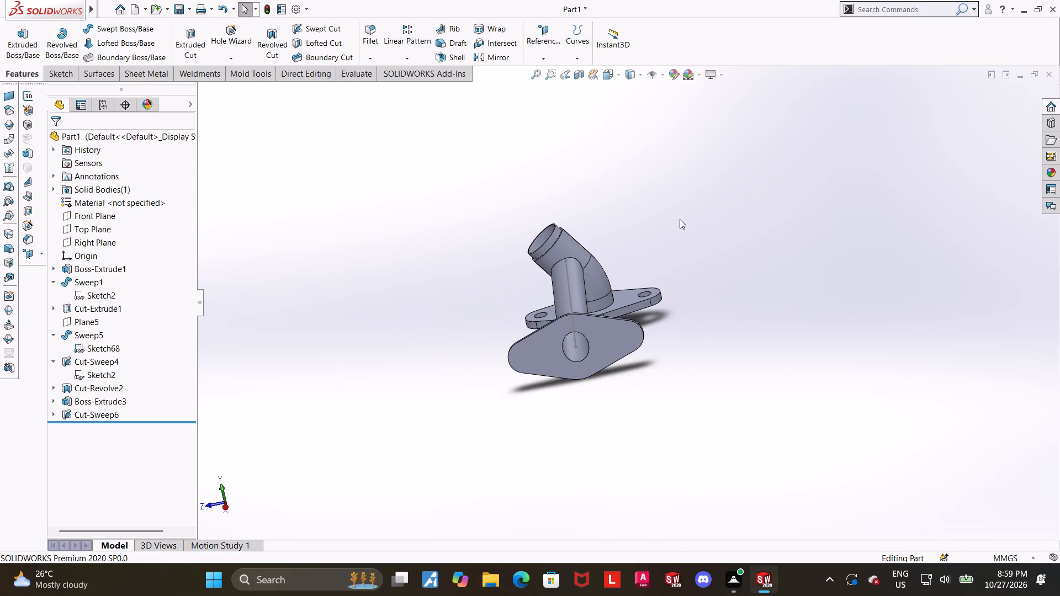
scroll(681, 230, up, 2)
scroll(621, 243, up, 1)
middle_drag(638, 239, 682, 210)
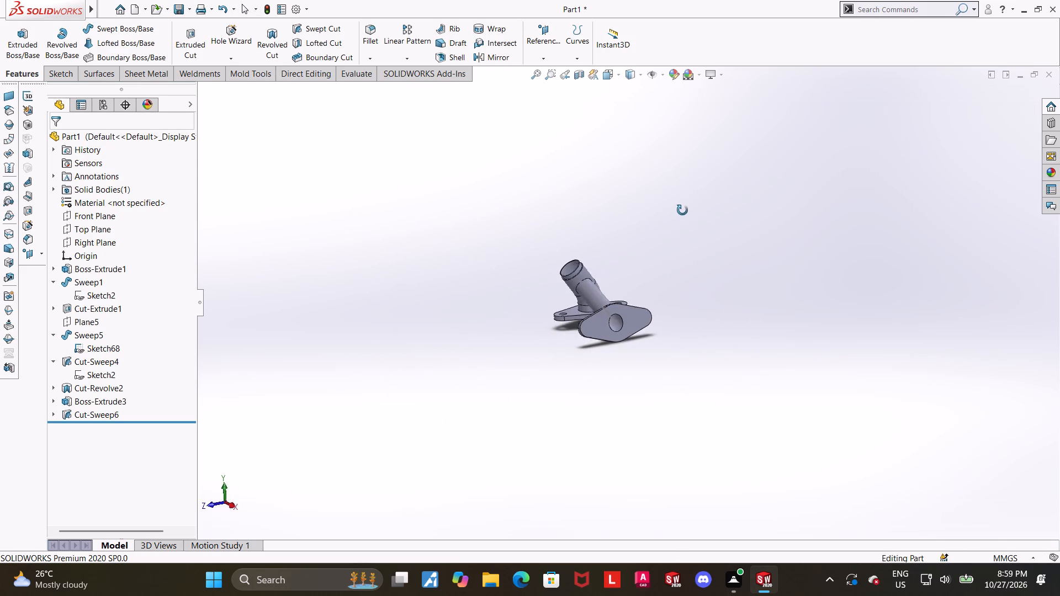
Examine the side branch, its end flange and the new bore from the left side and other angles.
middle_drag(682, 210, 713, 223)
middle_drag(661, 289, 829, 259)
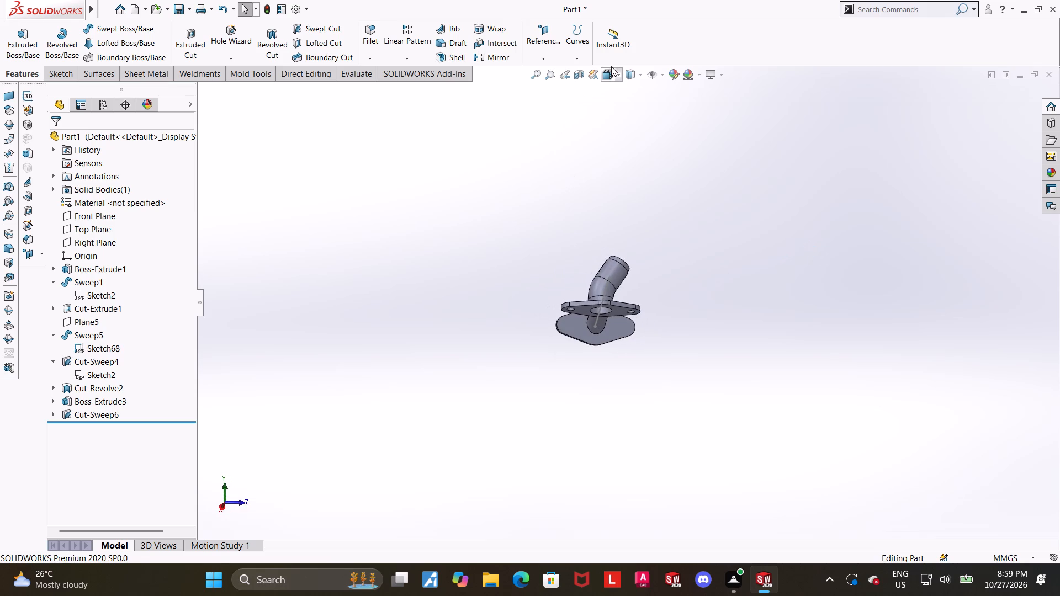
click(611, 71)
click(573, 324)
scroll(724, 247, up, 2)
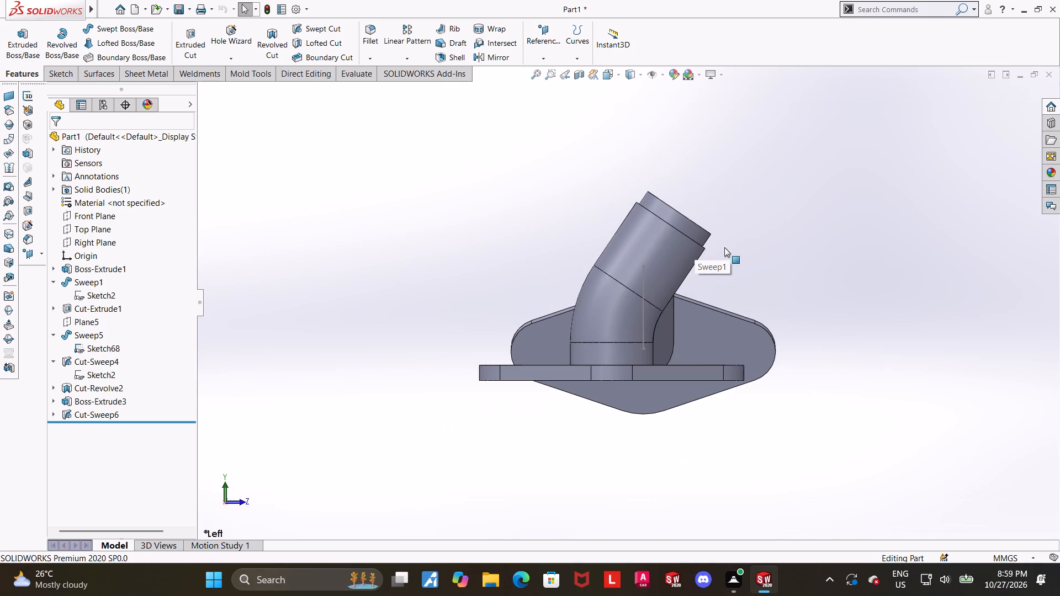
scroll(724, 247, up, 1)
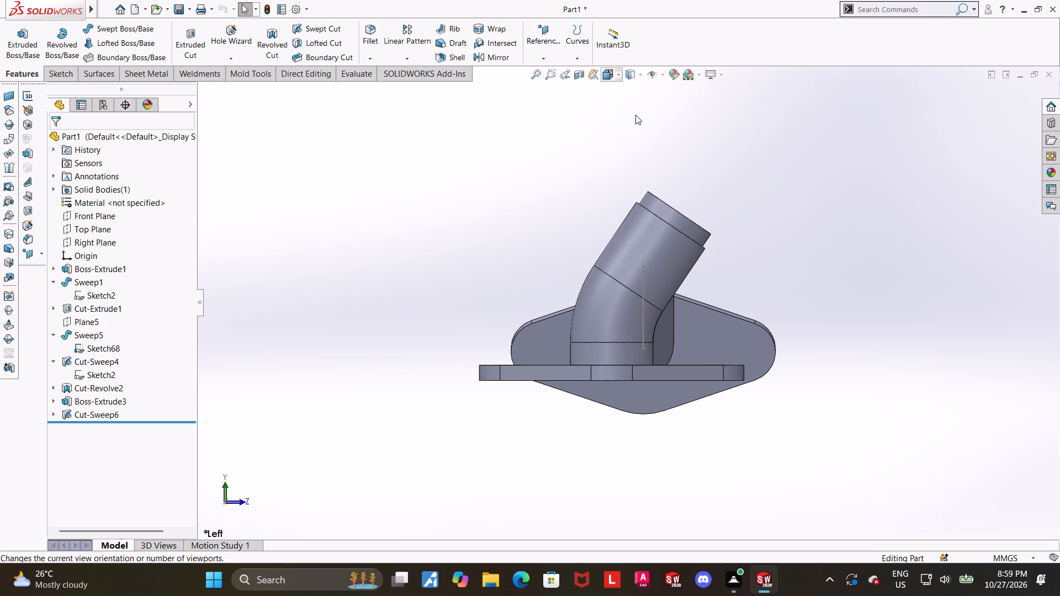
scroll(809, 423, down, 1)
middle_drag(805, 281, 754, 283)
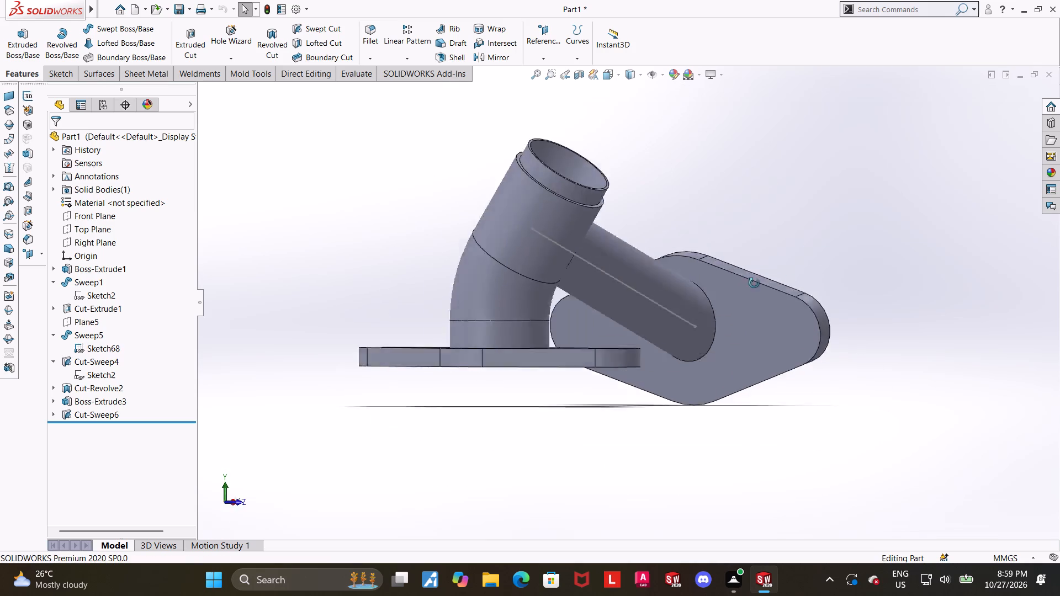
middle_drag(754, 283, 572, 324)
Reopen the side branch end flange's outline sketch and draw a circle centred on one lobe.
click(52, 403)
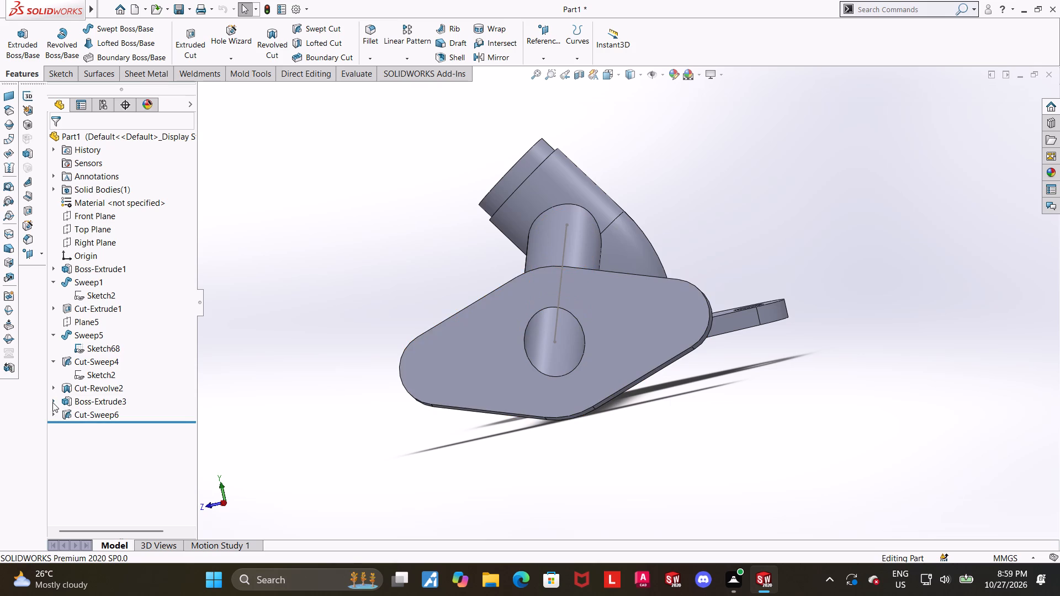
click(94, 416)
click(103, 385)
click(107, 414)
click(134, 401)
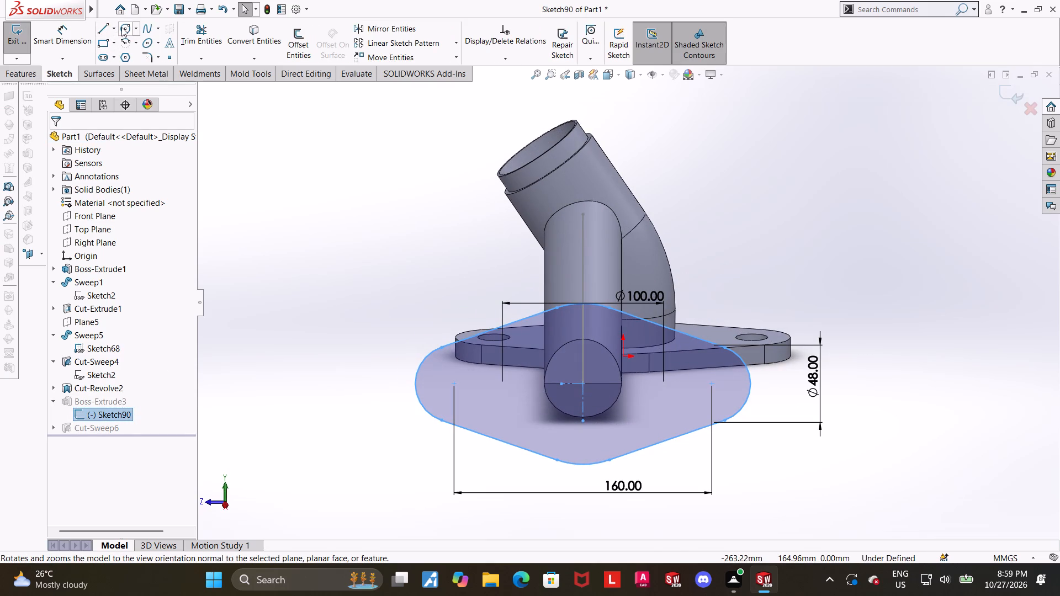
click(121, 27)
scroll(502, 303, down, 2)
click(447, 420)
click(474, 416)
key(Escape)
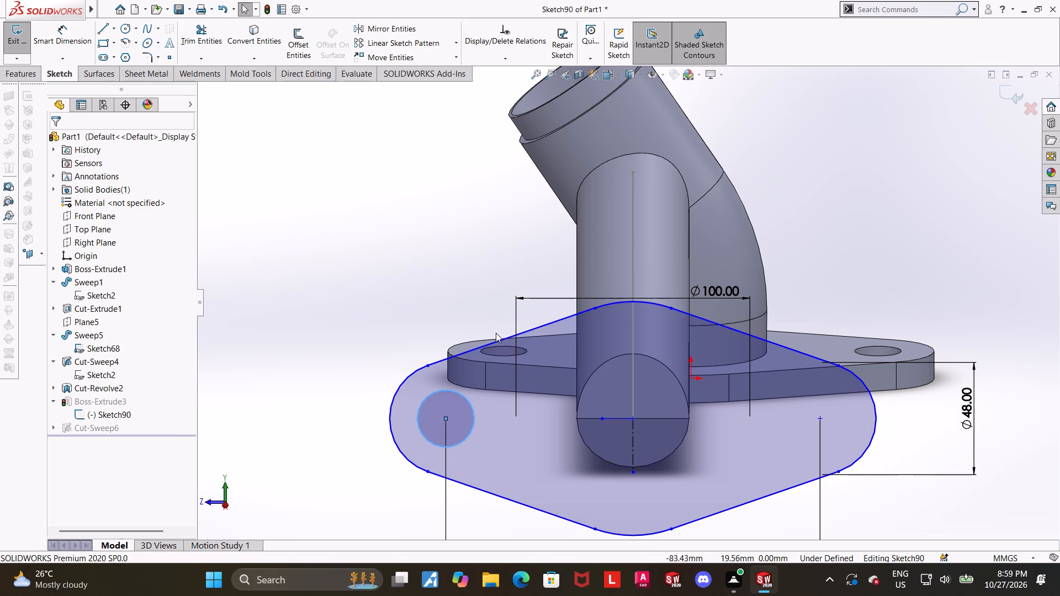
Dimension the new lobe circle's diameter as 20 mm.
click(75, 47)
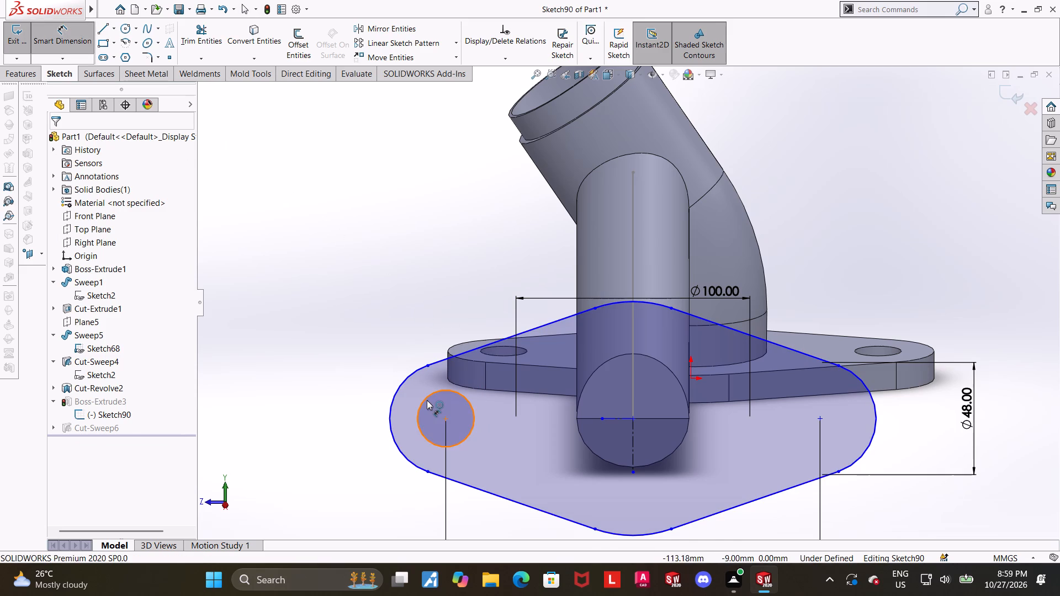
click(427, 400)
click(362, 323)
text(20)
key(Return)
key(Escape)
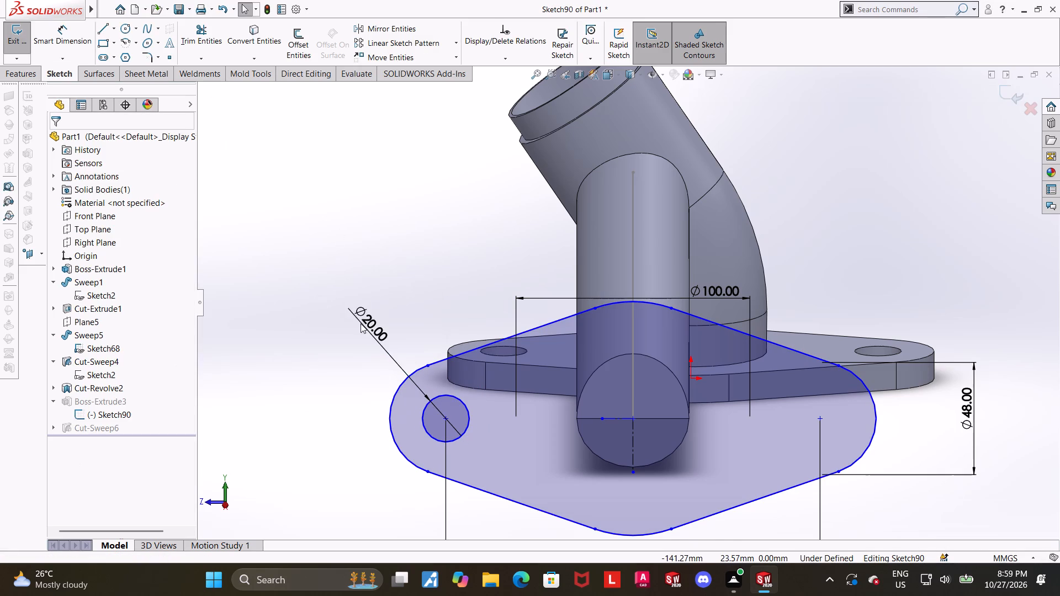
key(Escape)
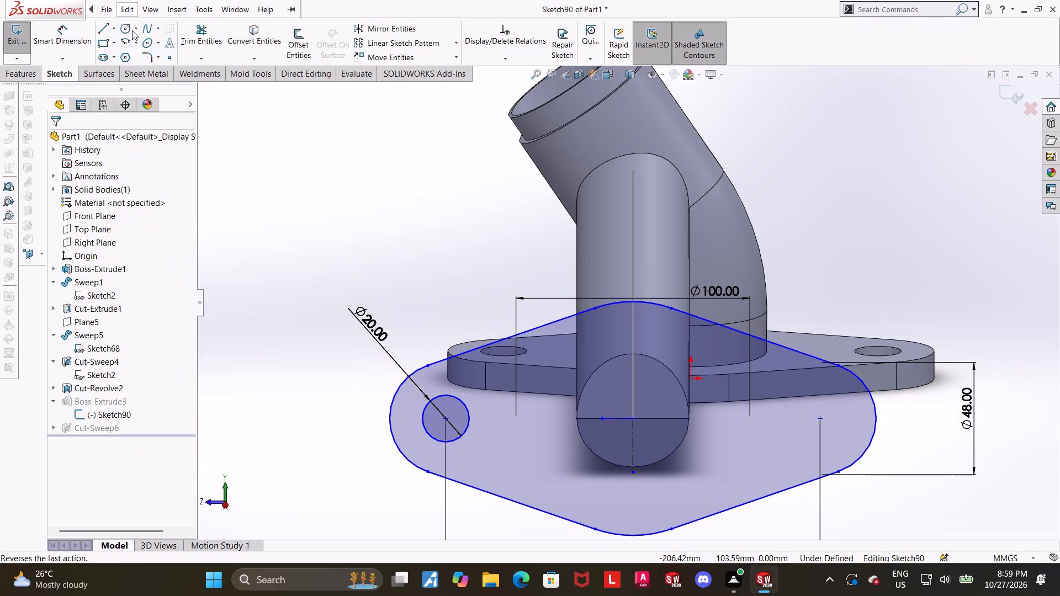
Draw a circle centred on the other lobe, make it equal to the 20 mm circle, and exit the sketch.
click(126, 25)
click(820, 422)
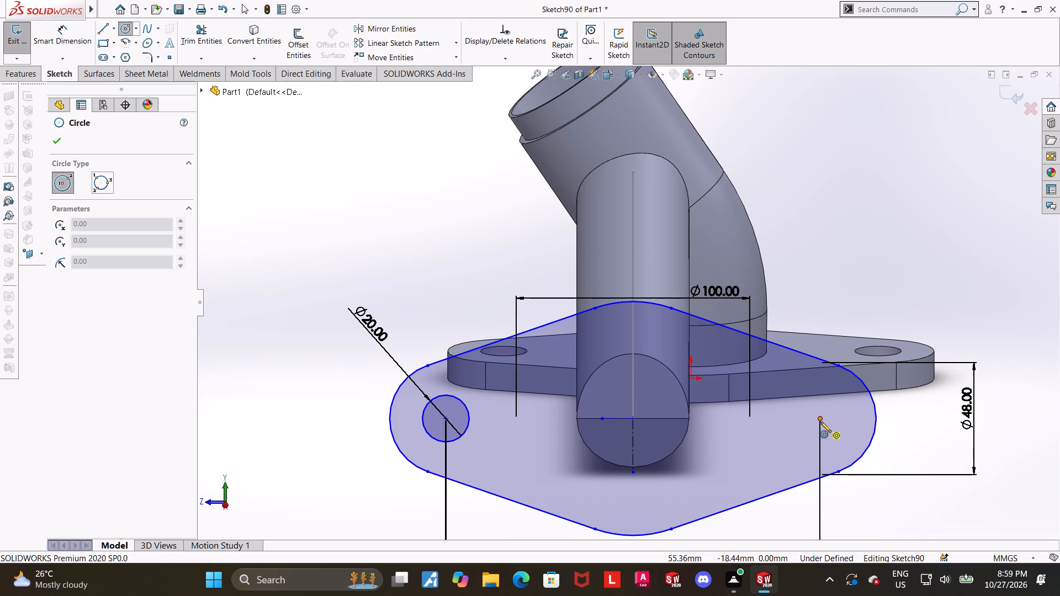
click(838, 411)
key(Escape)
key(Escape)
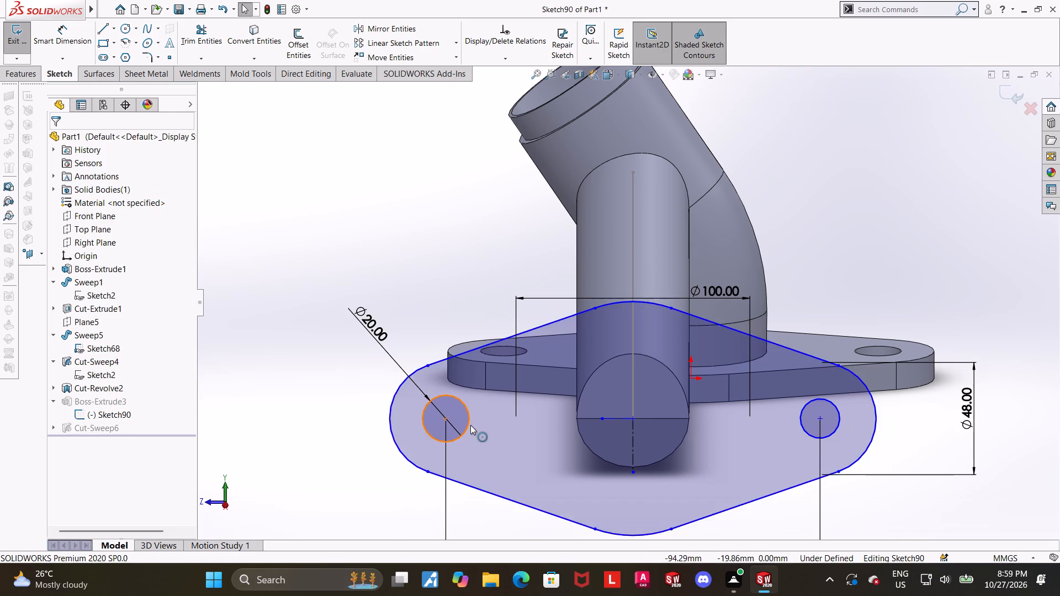
click(470, 425)
ctrl+click(836, 427)
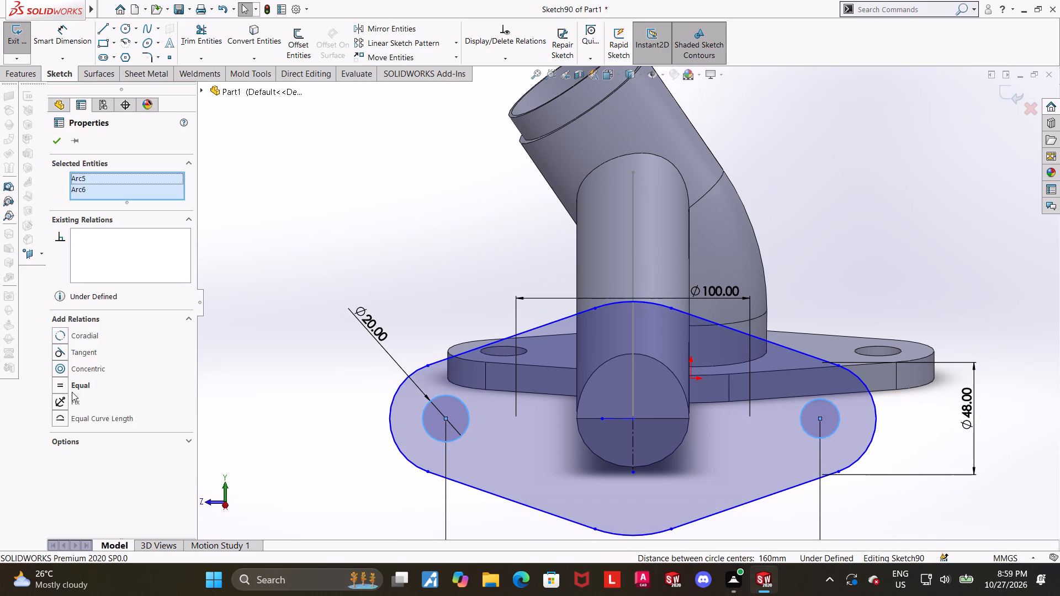
click(66, 387)
click(155, 308)
scroll(550, 307, up, 3)
scroll(865, 432, down, 1)
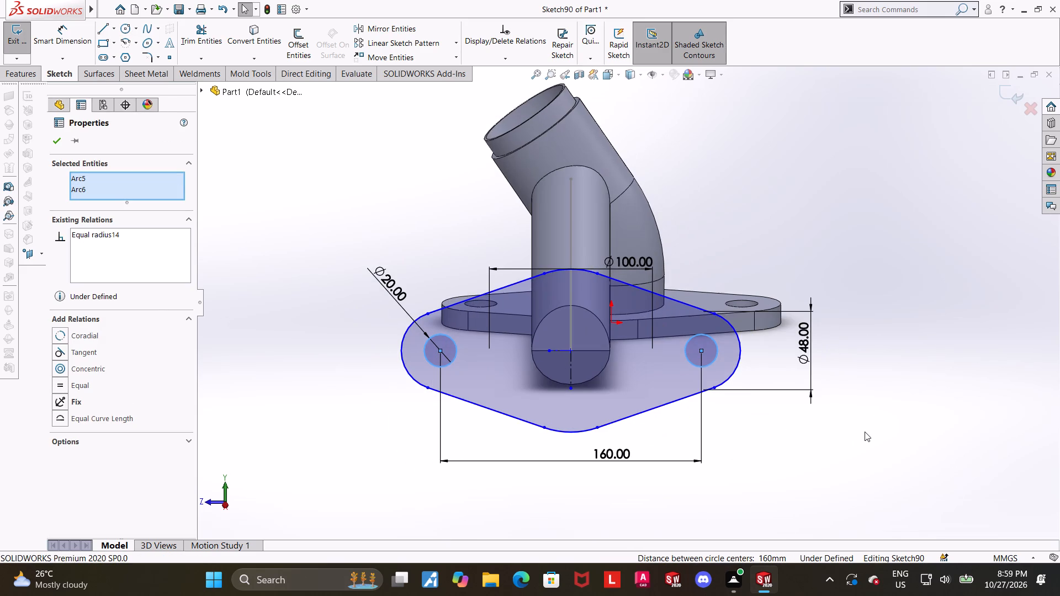
middle_drag(860, 405, 882, 402)
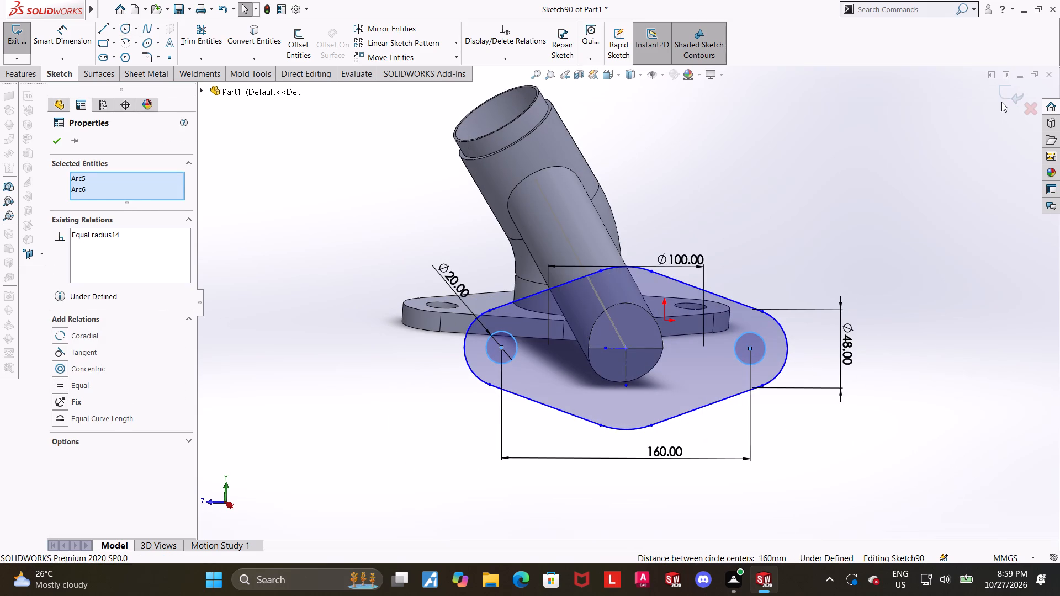
double_click(1001, 102)
click(1001, 94)
Examine the end flange's two bolt holes and the overall part from the left view.
scroll(959, 210, up, 4)
middle_drag(865, 357, 995, 348)
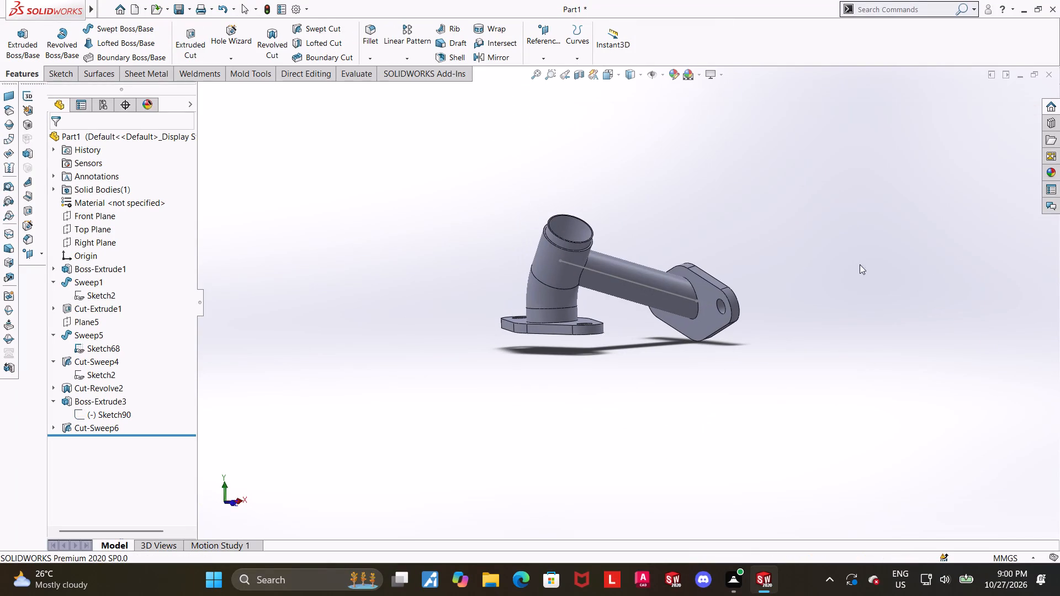
click(613, 78)
click(400, 323)
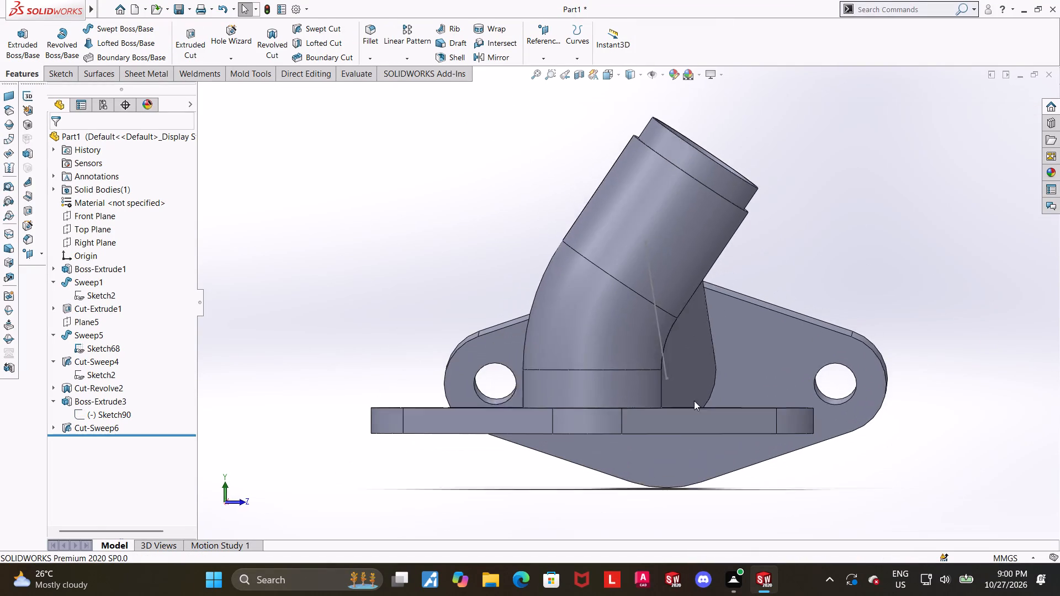
scroll(913, 423, up, 1)
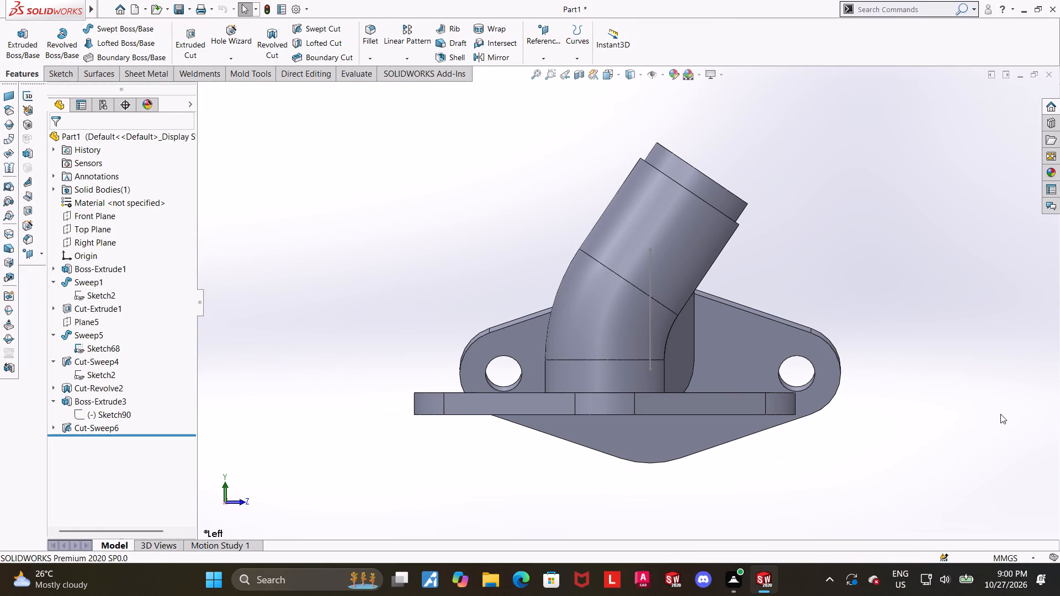
click(921, 444)
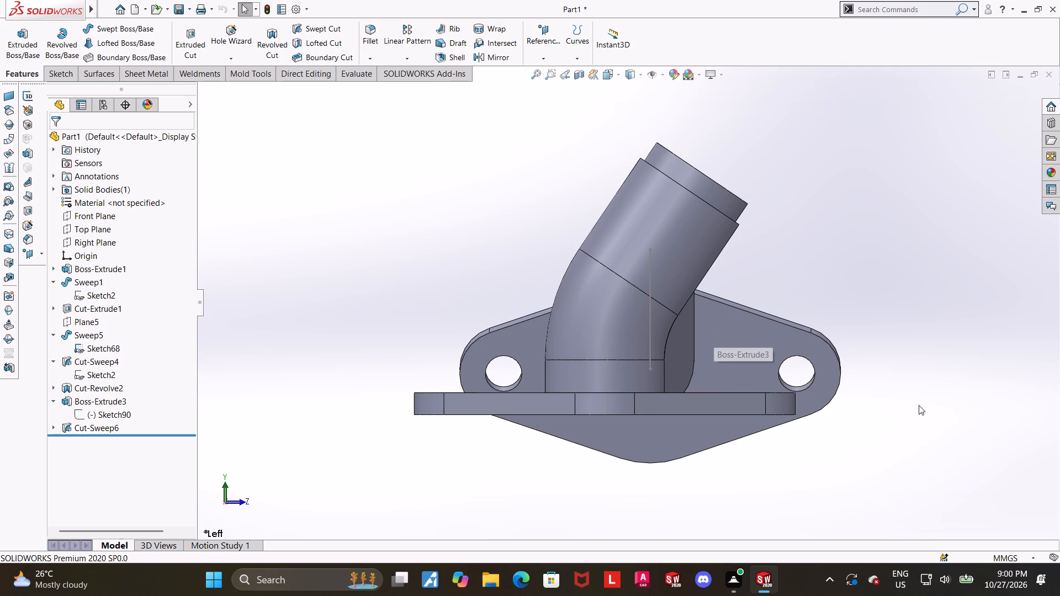
scroll(919, 405, up, 1)
click(613, 76)
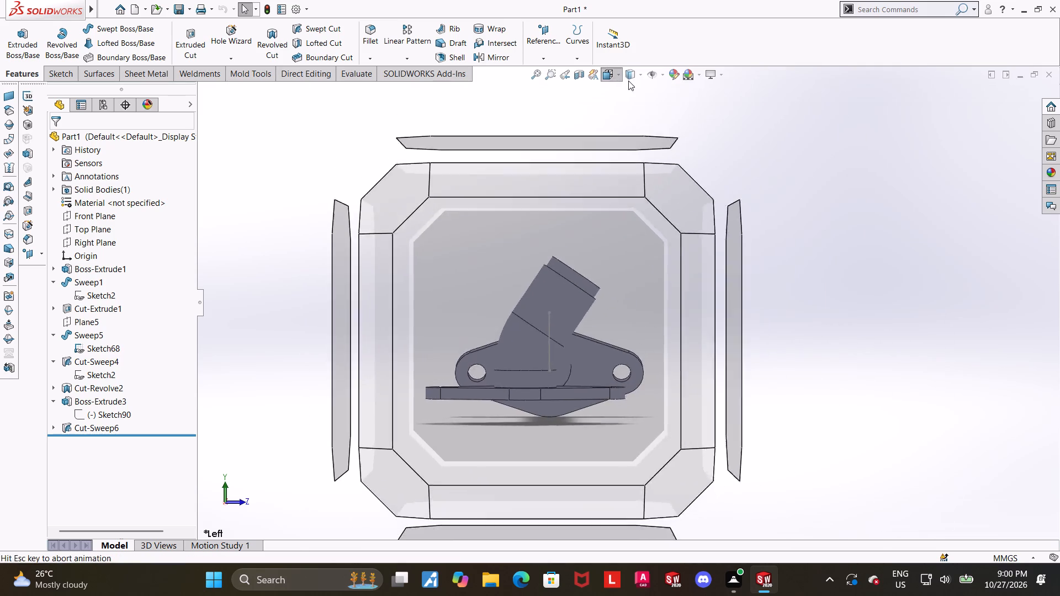
click(592, 277)
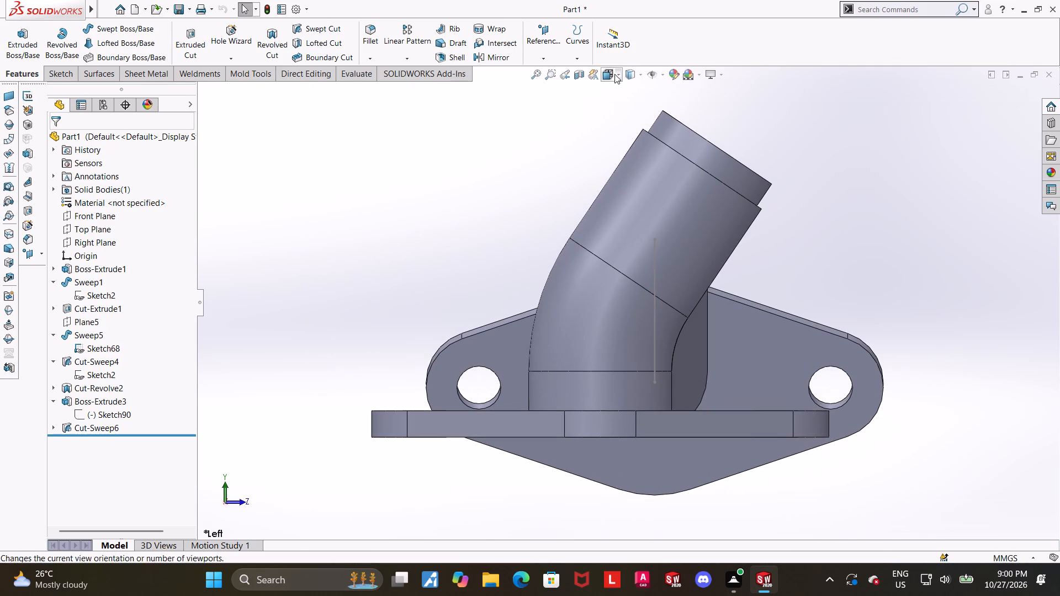
click(614, 74)
click(745, 199)
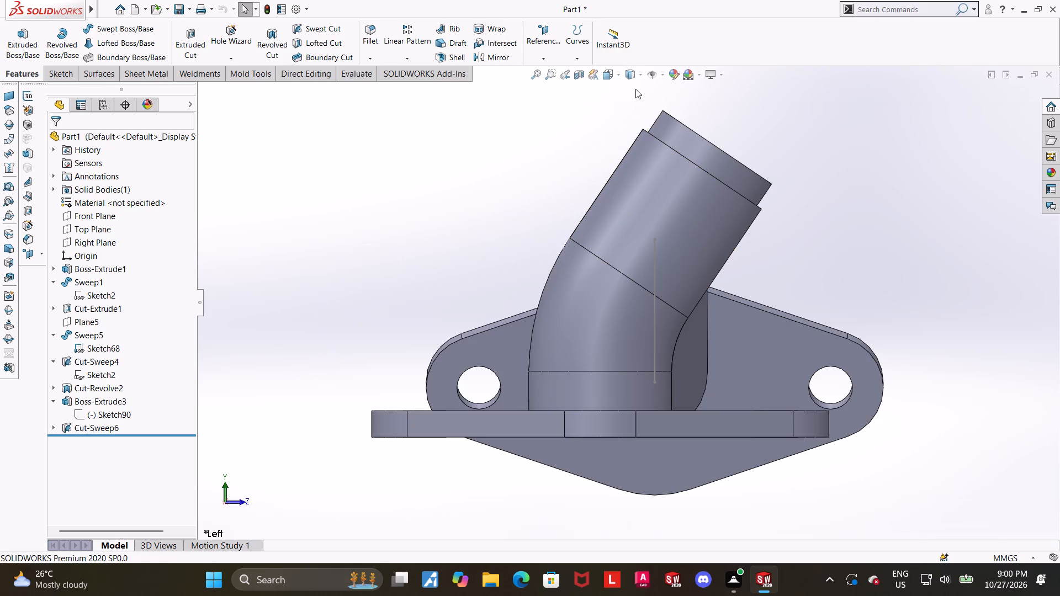
Set the model's display style to Hidden Lines Removed after trying Hidden Lines Visible.
click(642, 76)
click(626, 135)
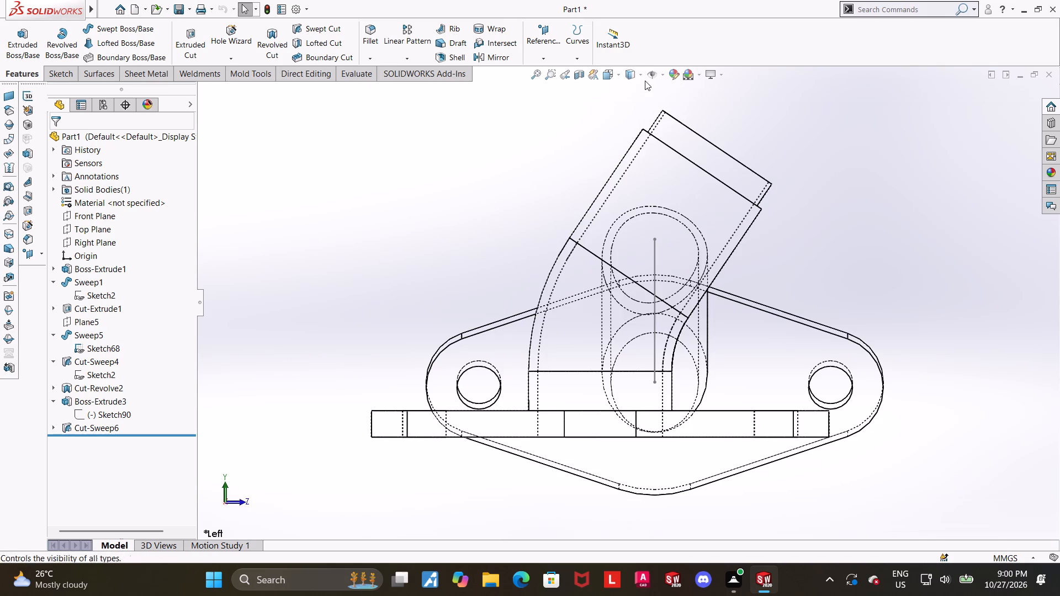
click(643, 79)
click(636, 120)
click(841, 207)
Hide the side branch's centre-line sketch, Sketch68.
scroll(882, 249, down, 1)
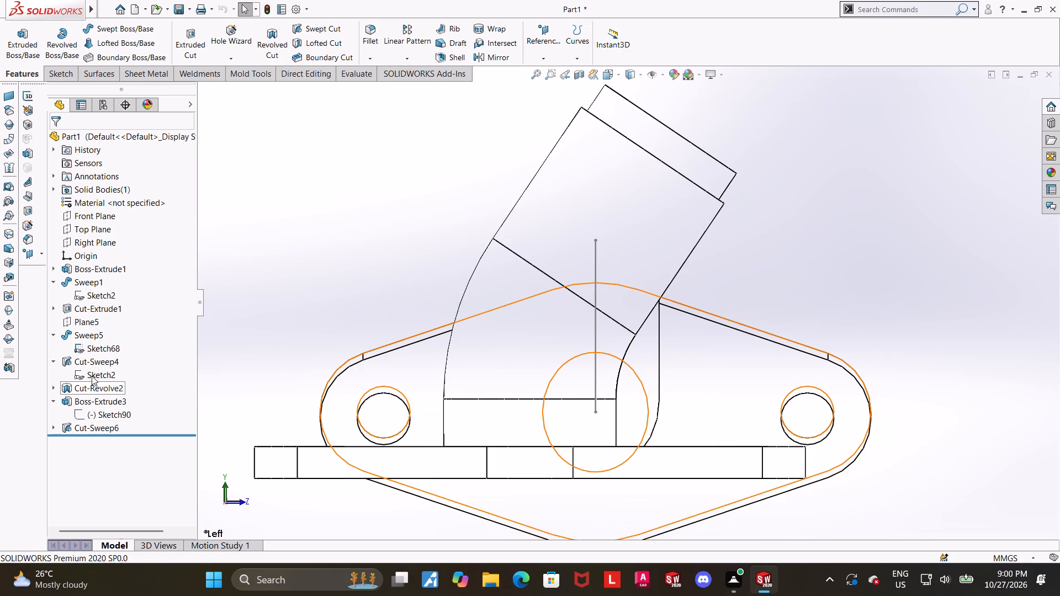
right_click(88, 344)
click(100, 329)
click(864, 283)
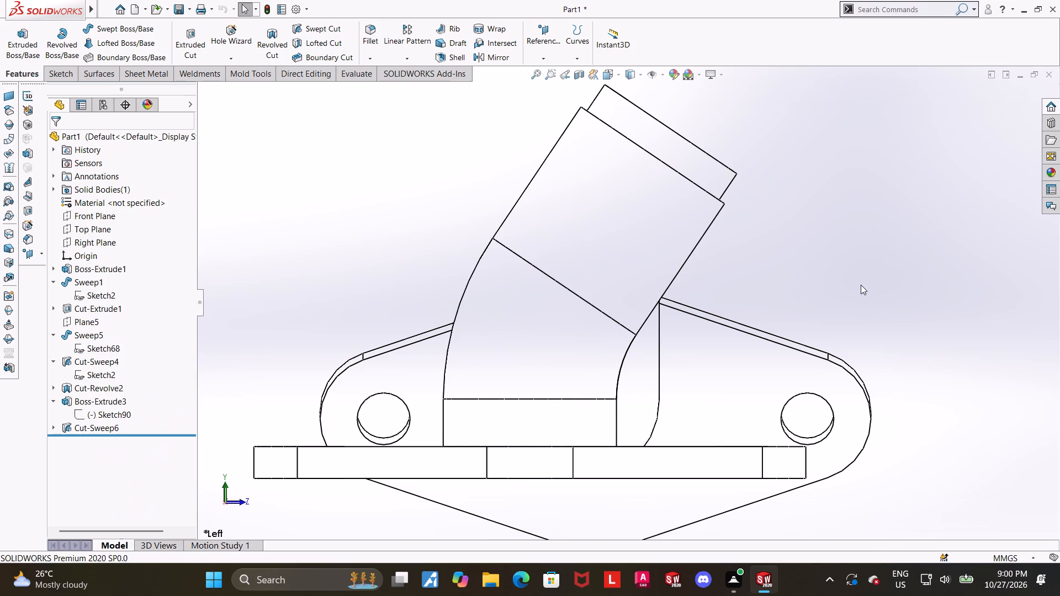
Section the model at the Right Plane to examine the pipe's interior, and turn the section view off again.
scroll(860, 286, up, 3)
scroll(748, 334, down, 1)
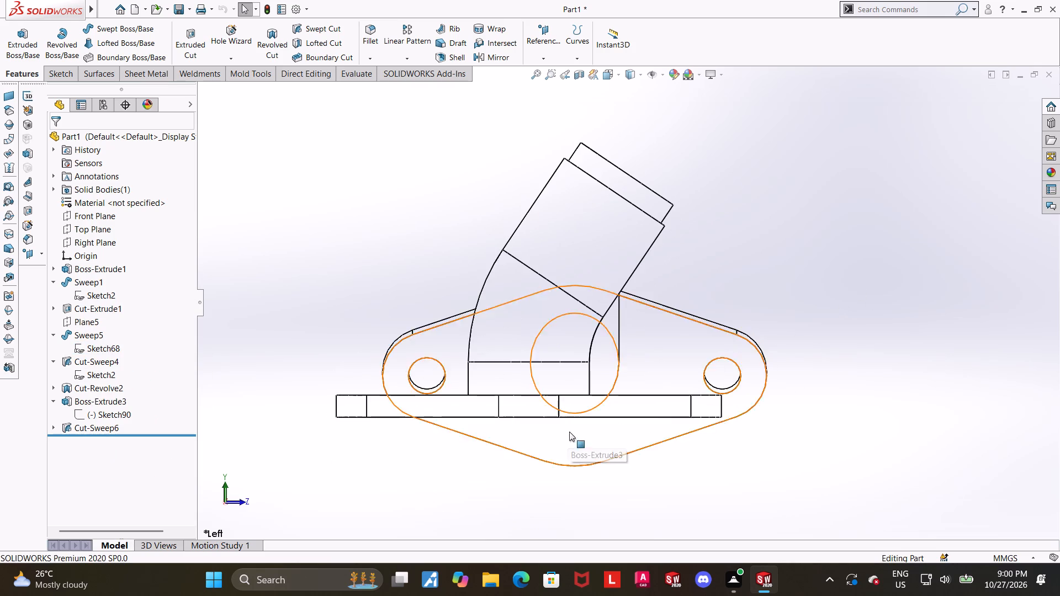
click(580, 78)
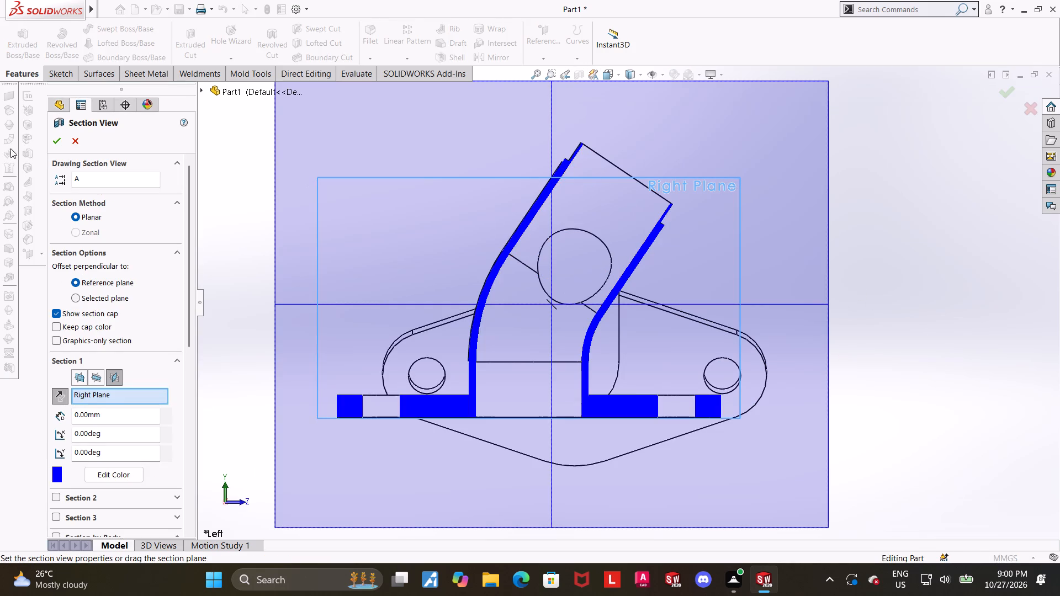
click(52, 139)
click(857, 242)
scroll(555, 196, down, 1)
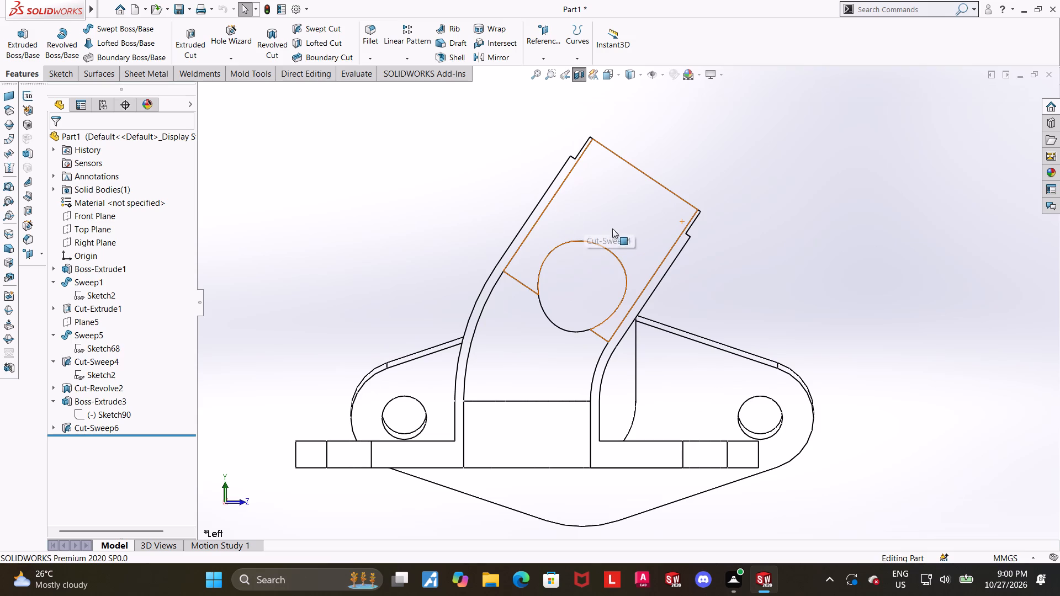
scroll(696, 321, up, 1)
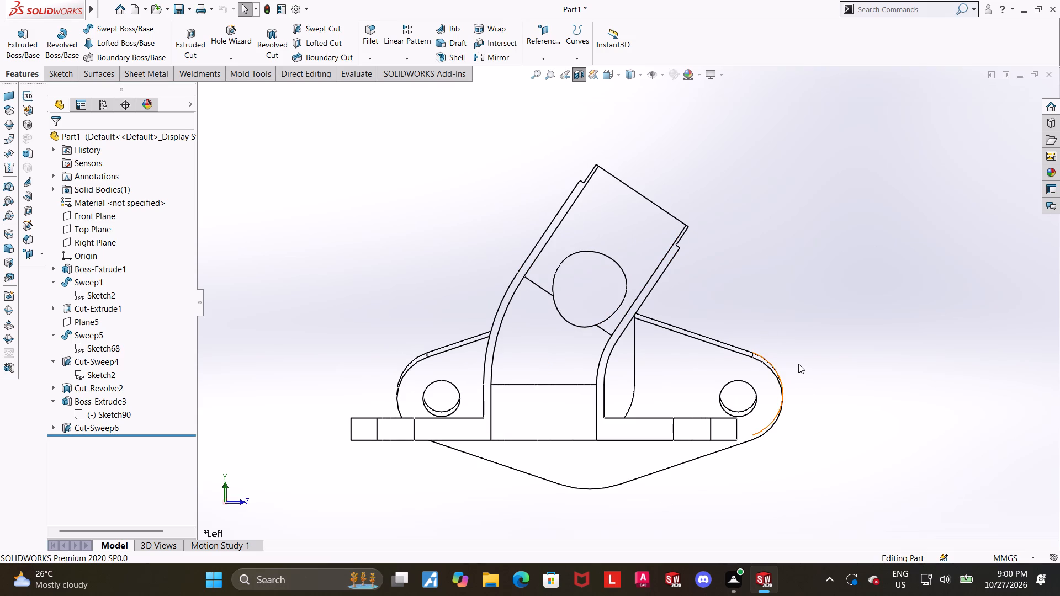
click(582, 76)
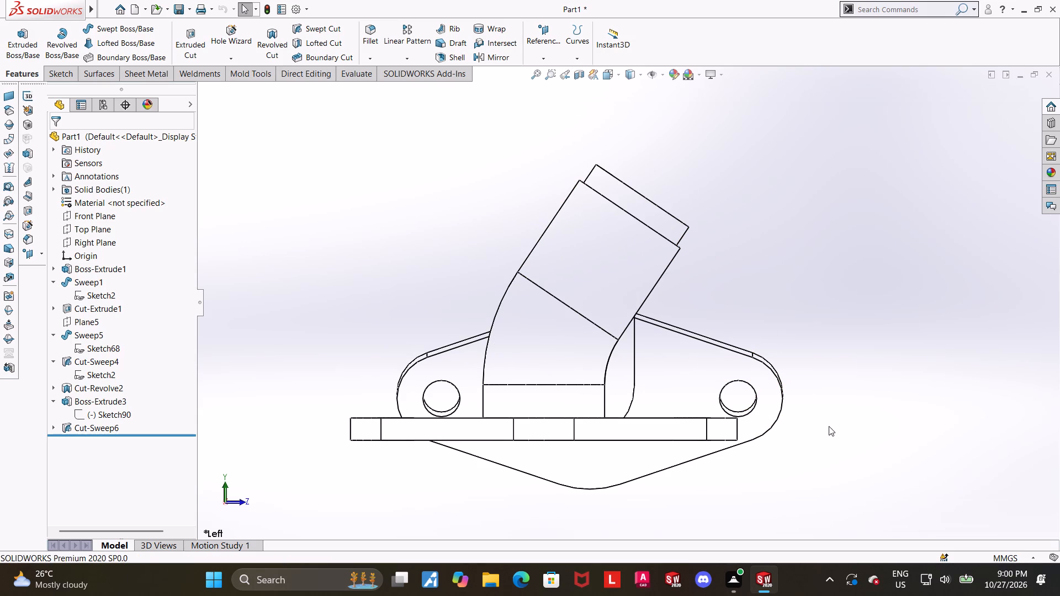
View the part from the top and show the base flange's profile sketch, Sketch1, and hide it again.
middle_drag(785, 427, 691, 436)
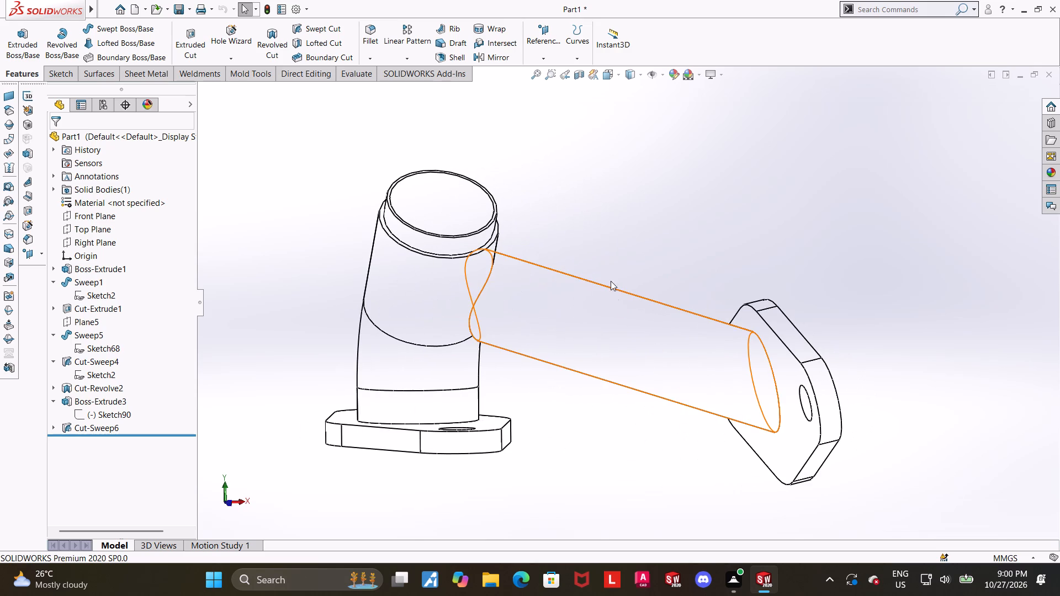
middle_drag(611, 281, 610, 402)
click(605, 77)
click(505, 263)
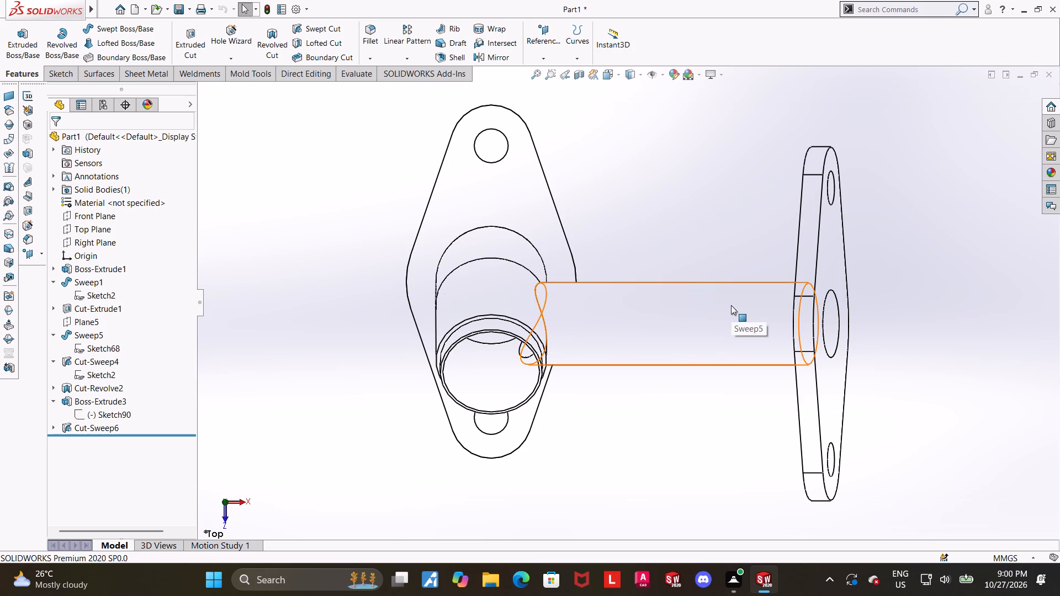
click(526, 222)
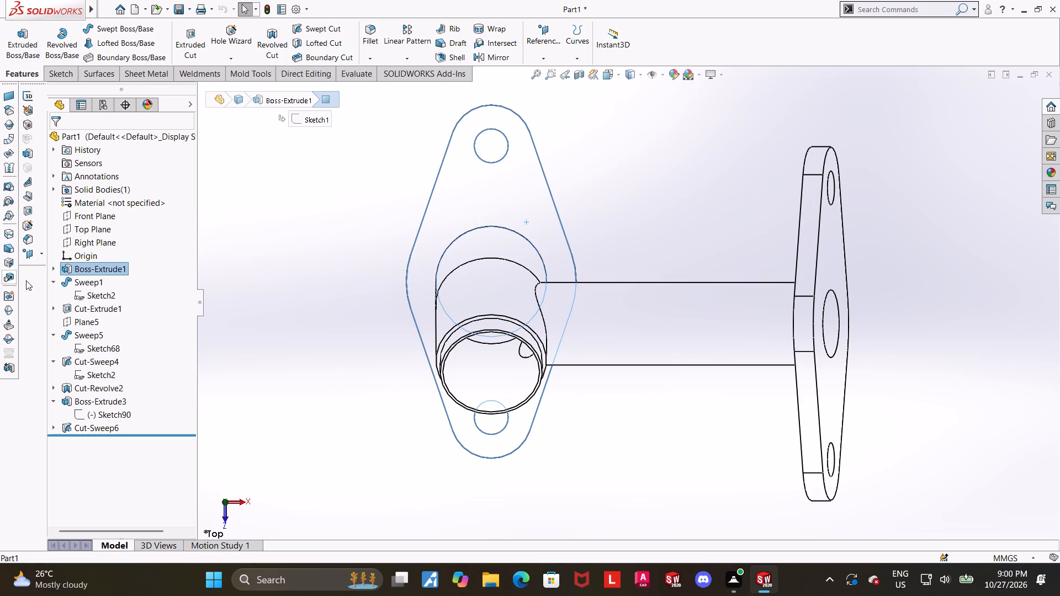
click(56, 266)
click(84, 276)
scroll(385, 238, up, 2)
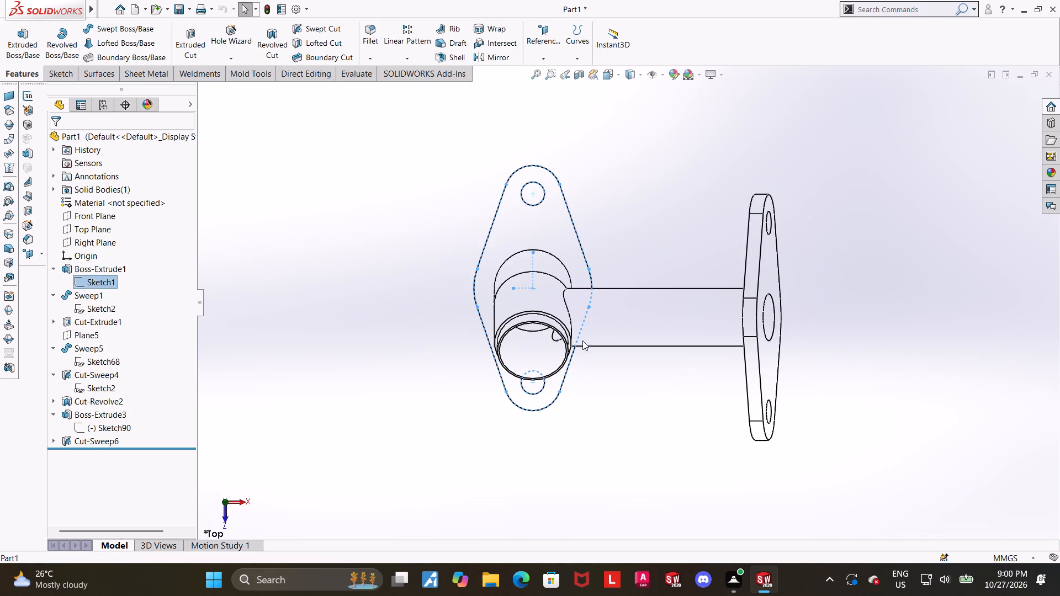
scroll(598, 363, down, 1)
click(78, 283)
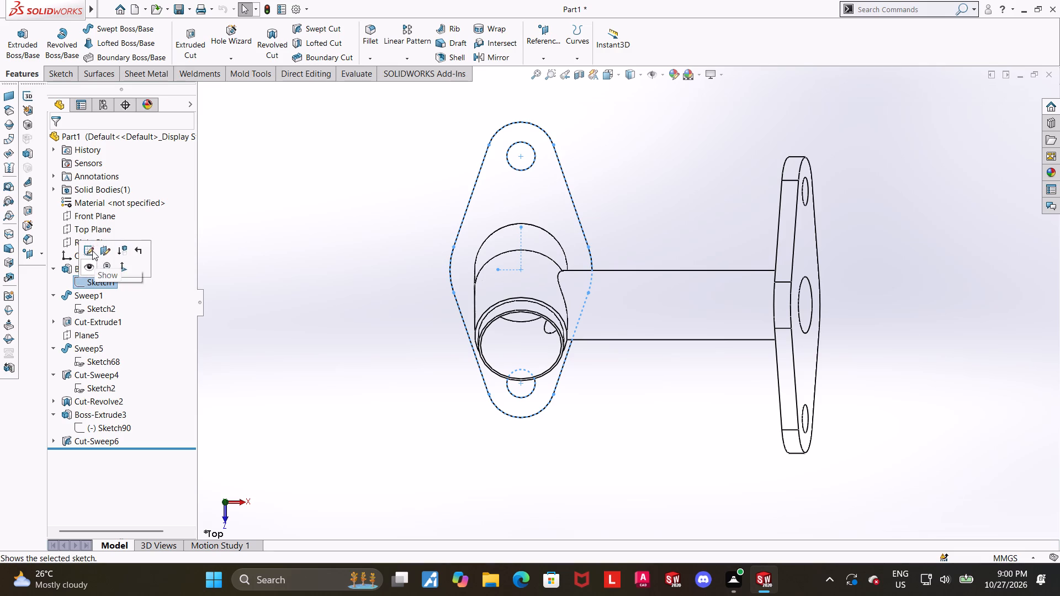
click(91, 262)
click(97, 283)
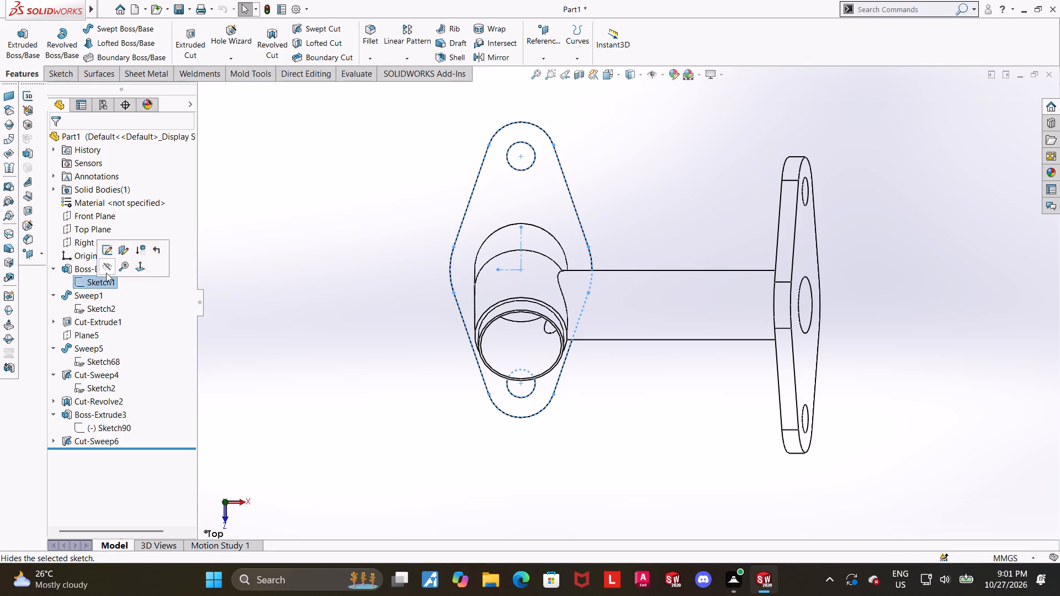
click(106, 272)
click(323, 296)
Examine the part from the top and front, and inspect the undersides of both flanges and their holes.
scroll(786, 352, up, 1)
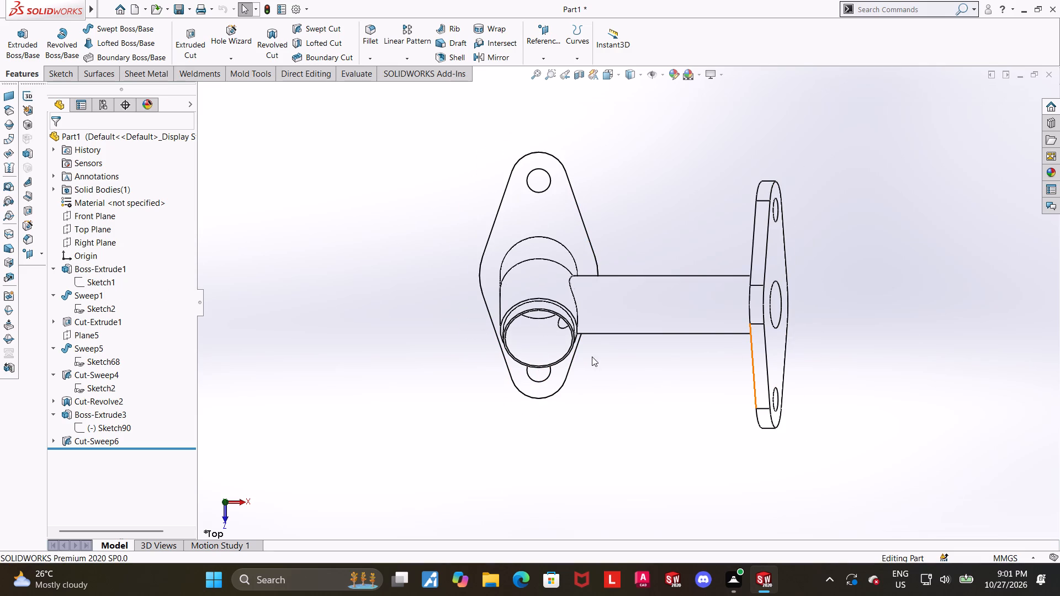
scroll(590, 377, down, 1)
scroll(892, 310, up, 1)
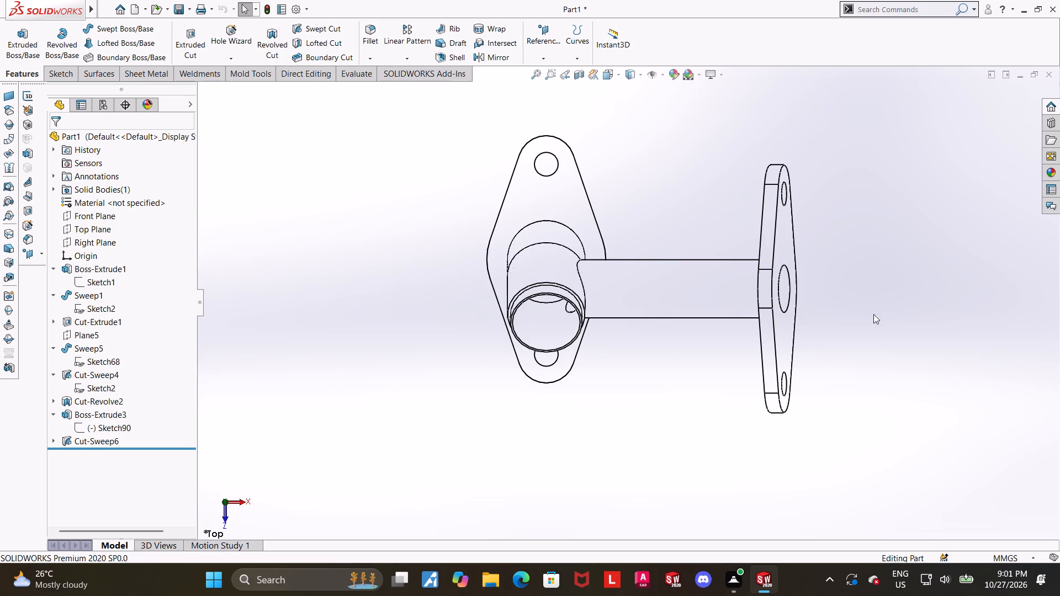
middle_drag(826, 386, 820, 217)
click(608, 79)
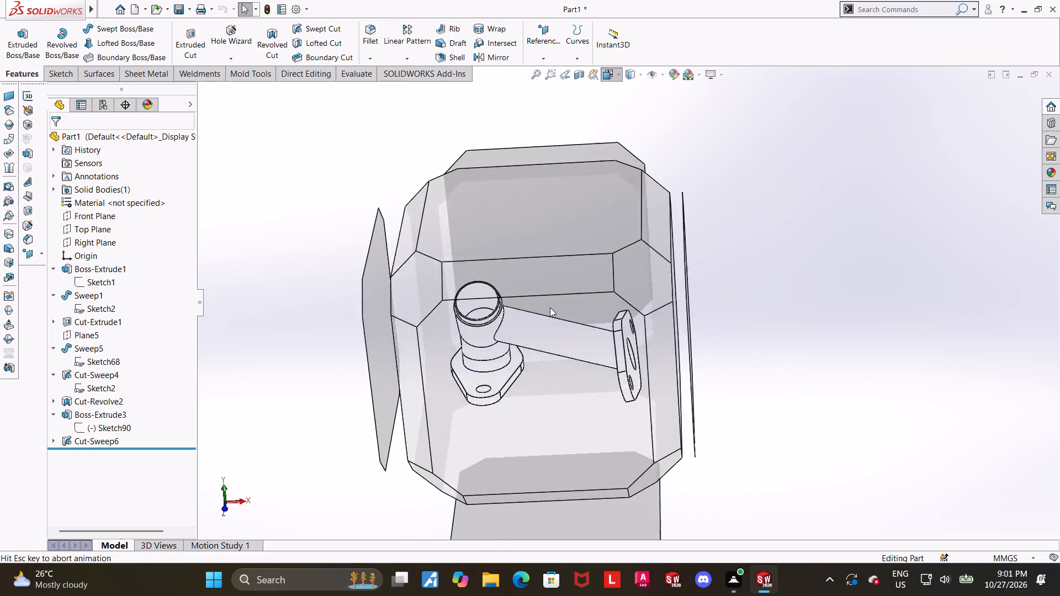
click(523, 361)
scroll(858, 293, up, 1)
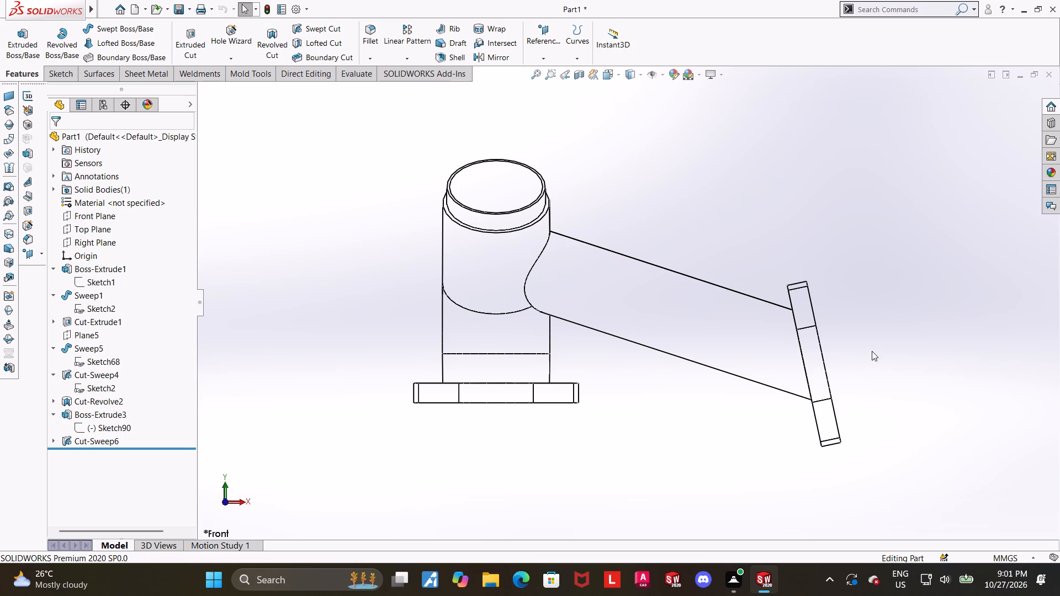
middle_drag(872, 353, 932, 325)
scroll(826, 405, down, 4)
middle_drag(777, 412, 738, 332)
scroll(771, 374, up, 4)
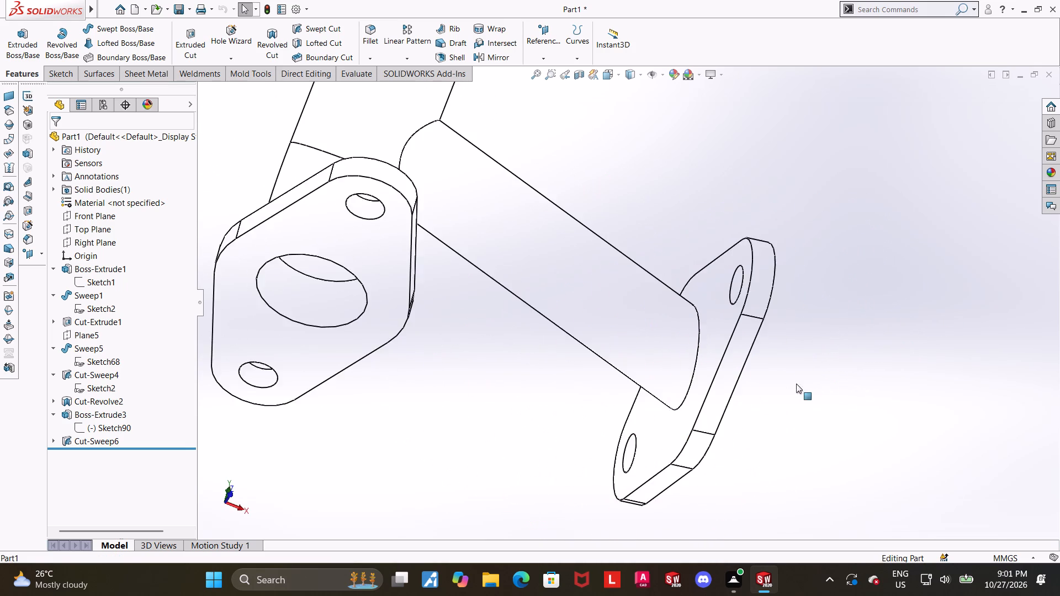
middle_drag(810, 398, 805, 454)
Examine the side branch, its end flange and the main pipe in the front view.
click(606, 81)
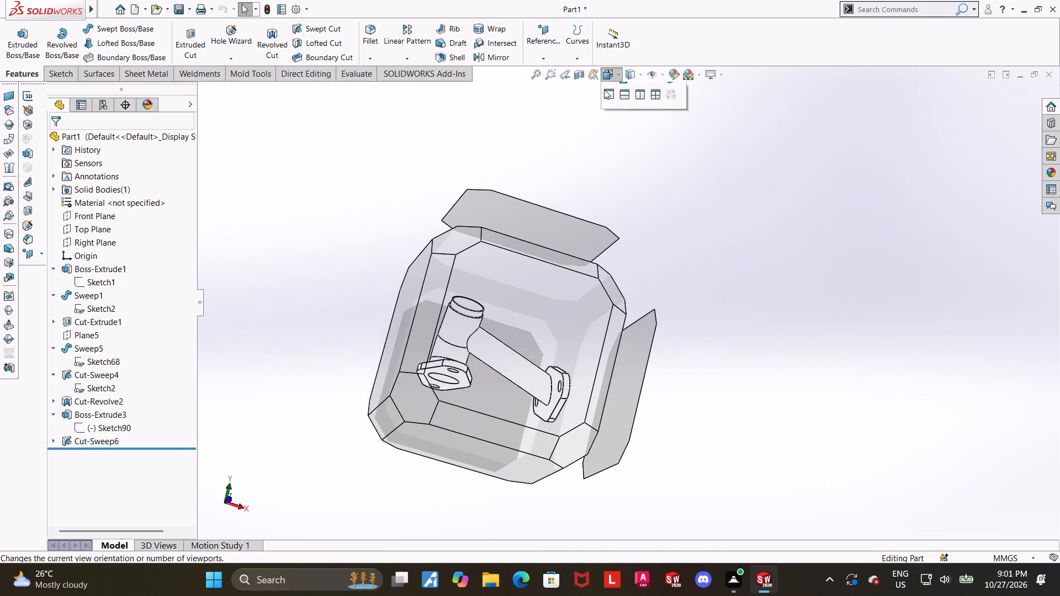
click(565, 306)
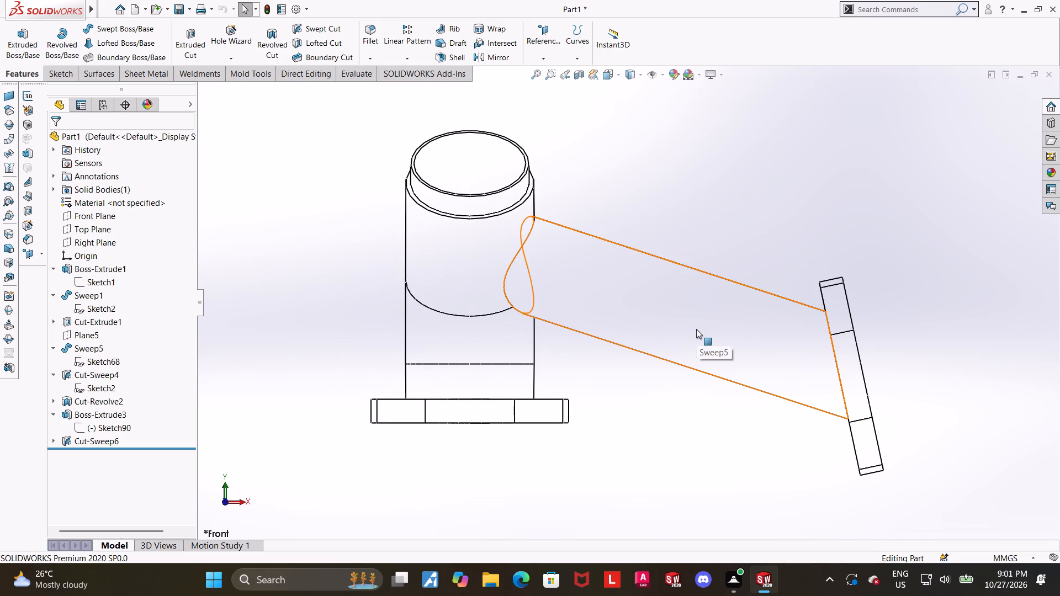
scroll(745, 336, up, 4)
click(790, 327)
scroll(665, 308, down, 1)
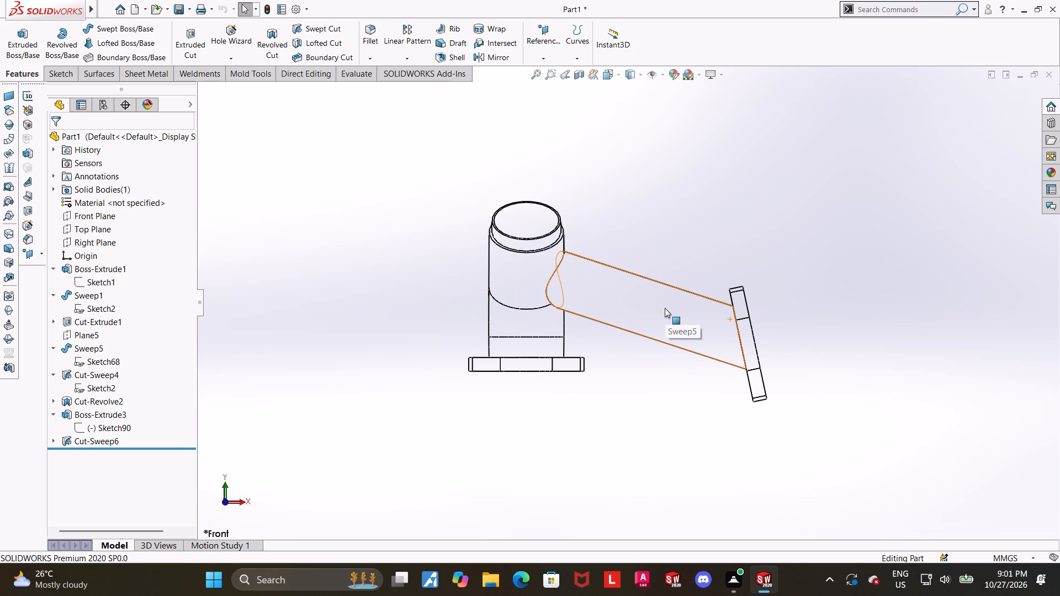
scroll(834, 328, up, 1)
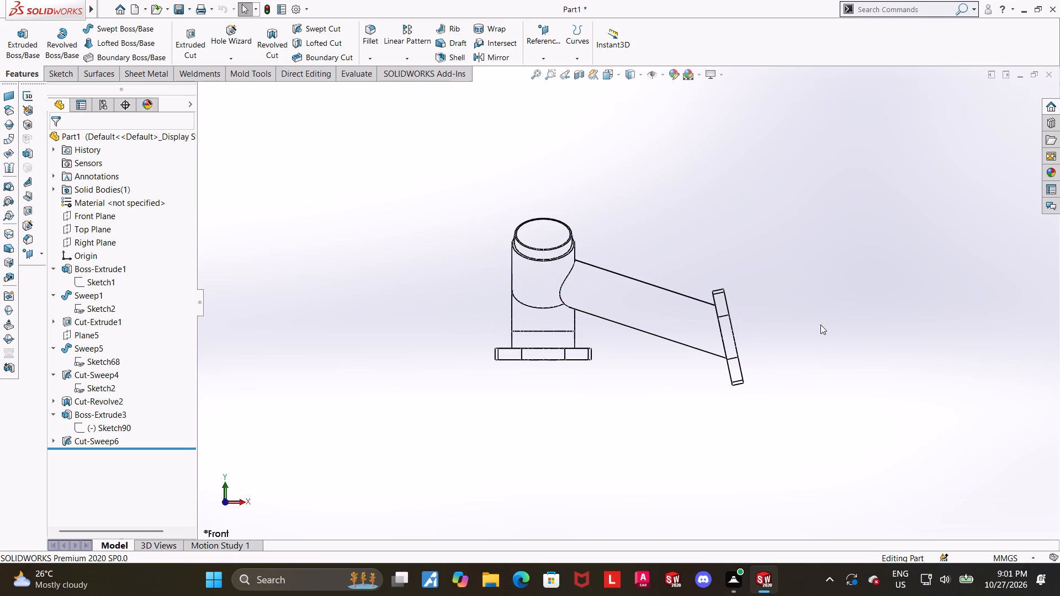
scroll(656, 315, down, 1)
scroll(634, 269, down, 1)
scroll(634, 269, up, 1)
scroll(629, 244, down, 2)
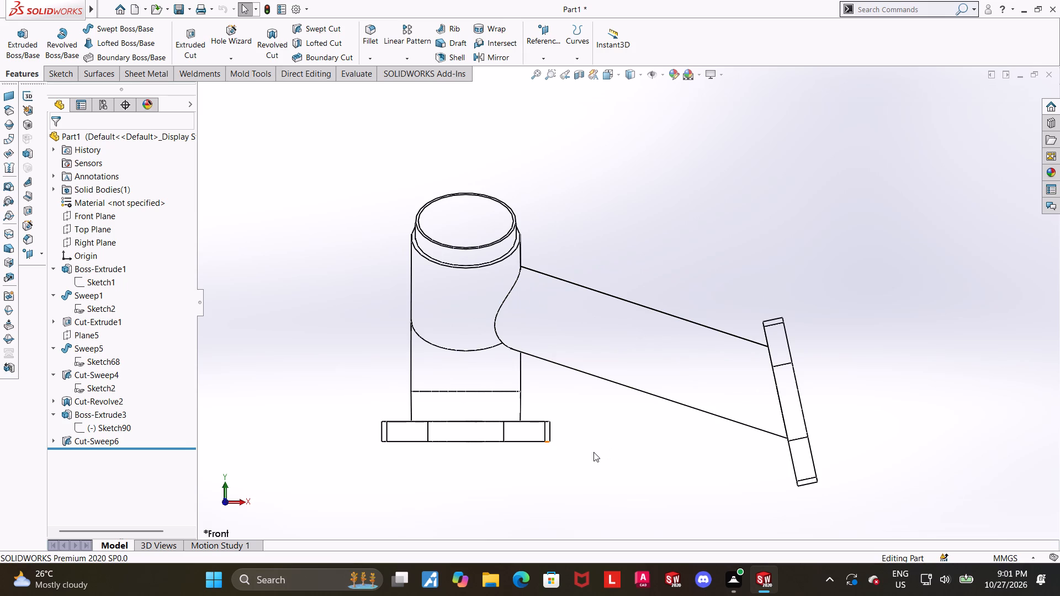
scroll(692, 449, up, 2)
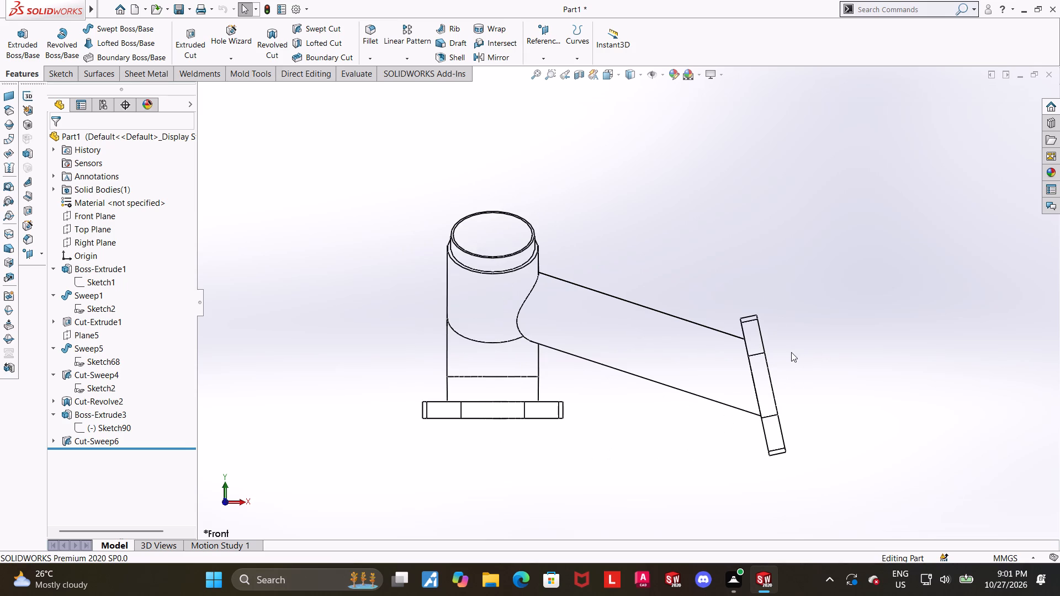
scroll(791, 352, down, 1)
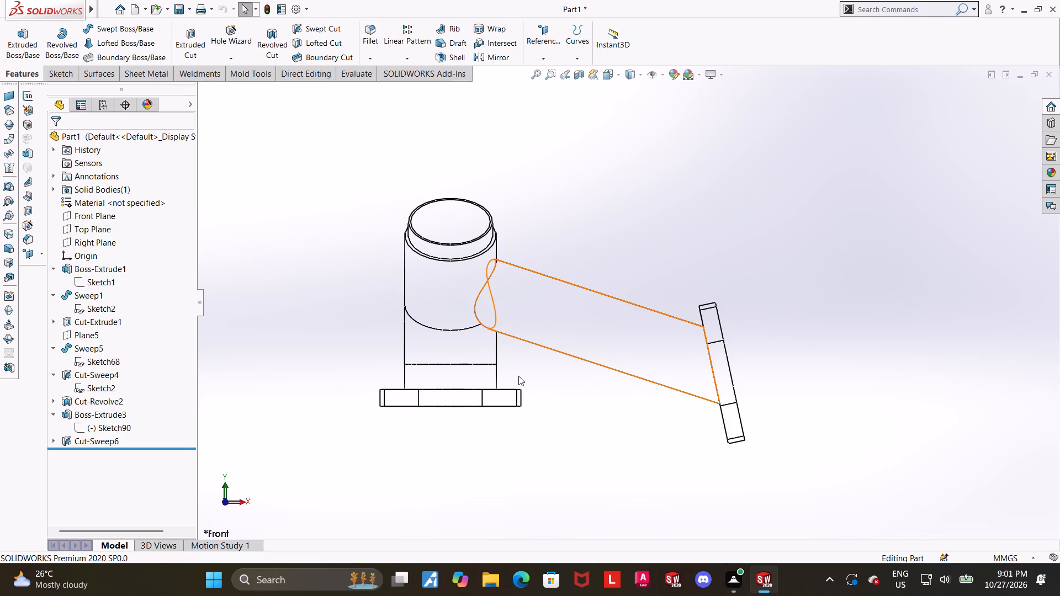
Measure the base flange's thickness between its upper and lower faces.
middle_drag(559, 372, 558, 419)
click(354, 78)
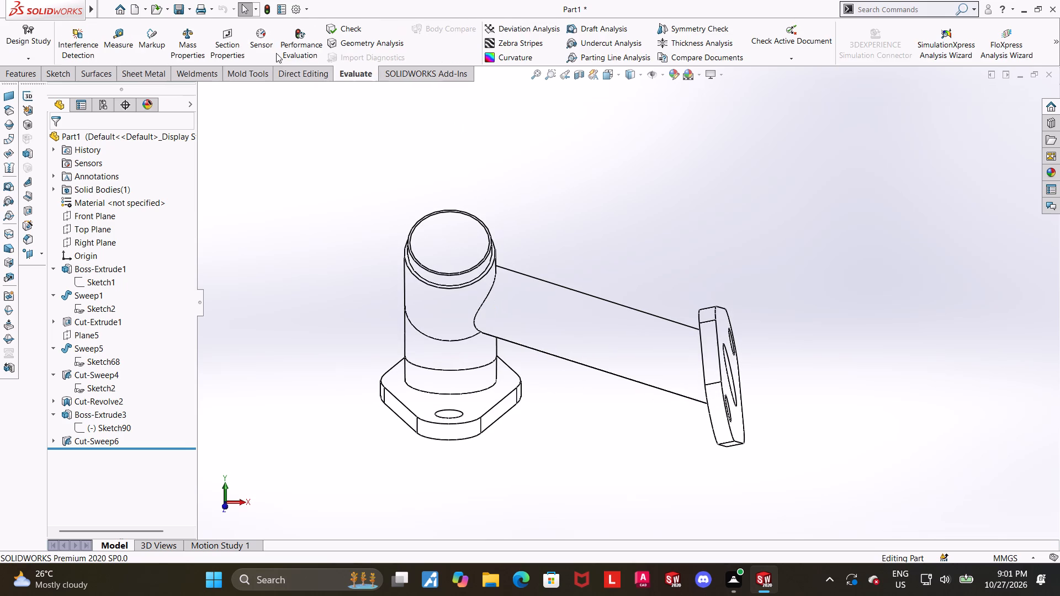
click(131, 29)
click(414, 399)
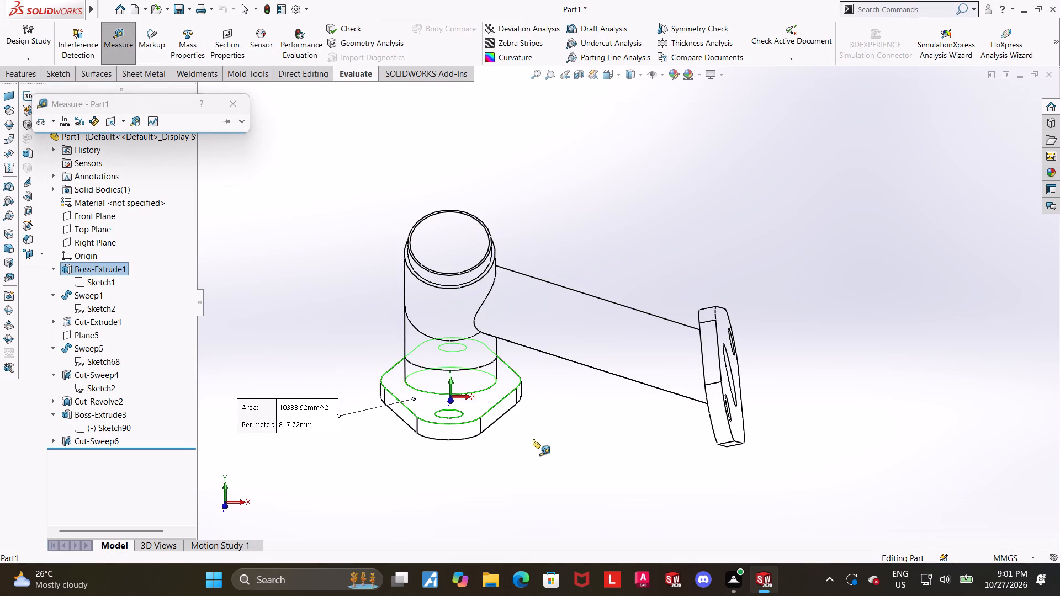
middle_drag(533, 439, 533, 307)
click(501, 395)
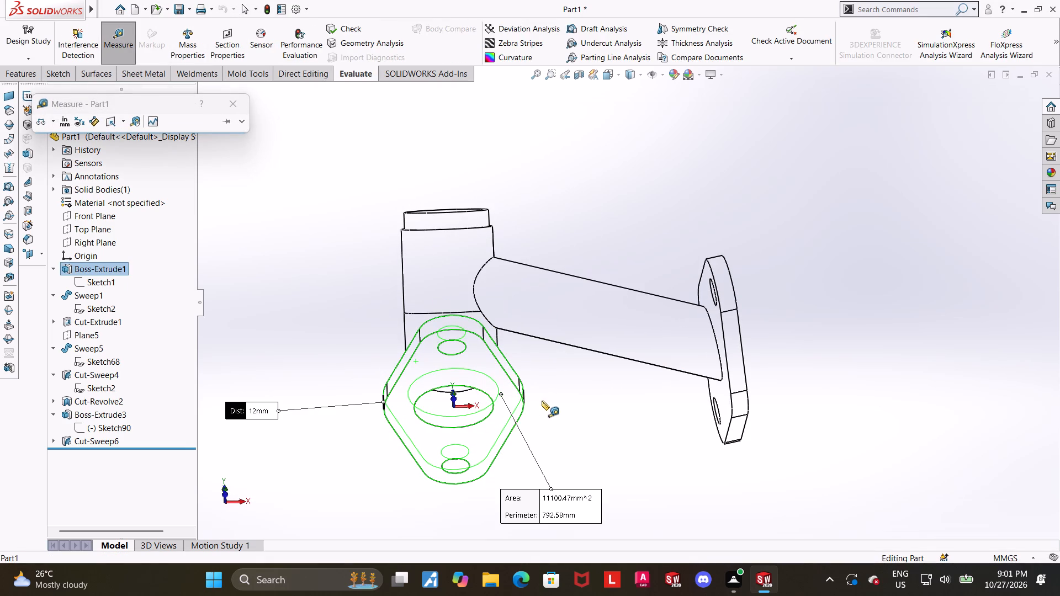
key(Escape)
Examine the part in the front and right views, including the face of the side branch's end flange.
click(607, 81)
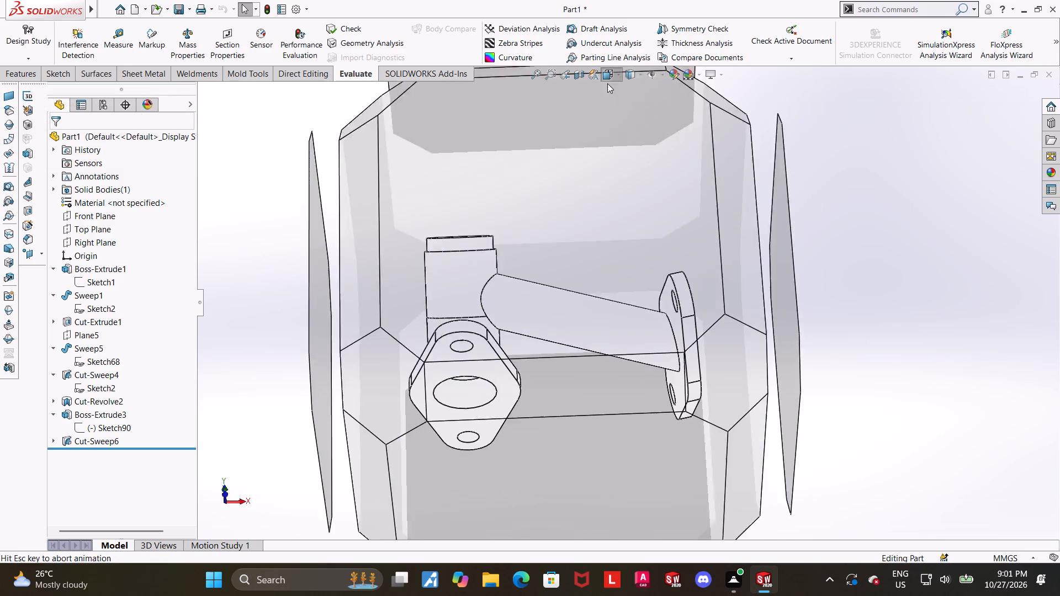
click(544, 242)
scroll(845, 339, up, 2)
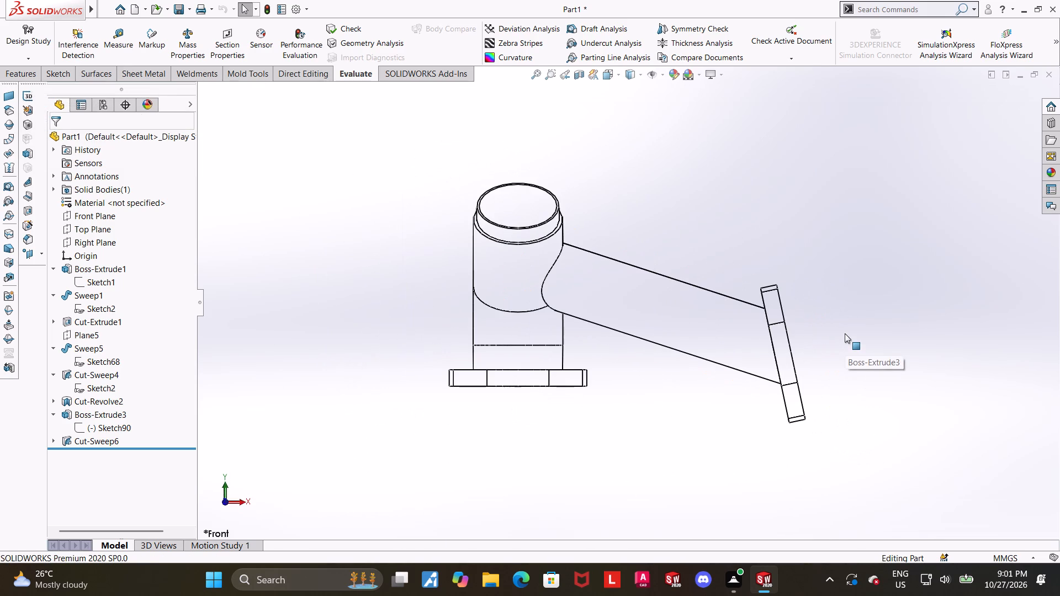
middle_drag(832, 298, 757, 307)
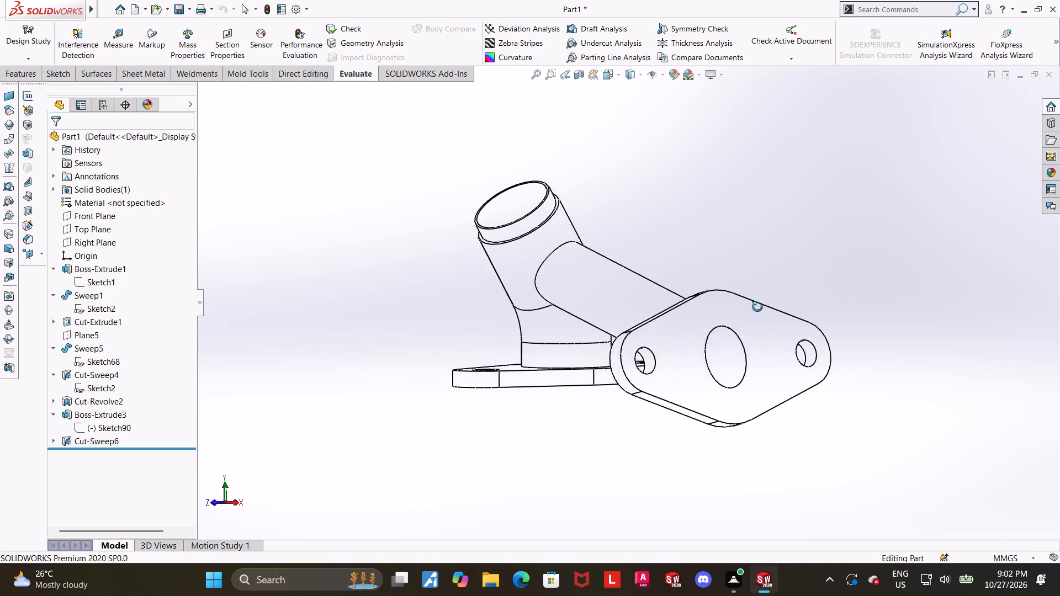
middle_drag(757, 307, 739, 309)
click(609, 73)
click(550, 327)
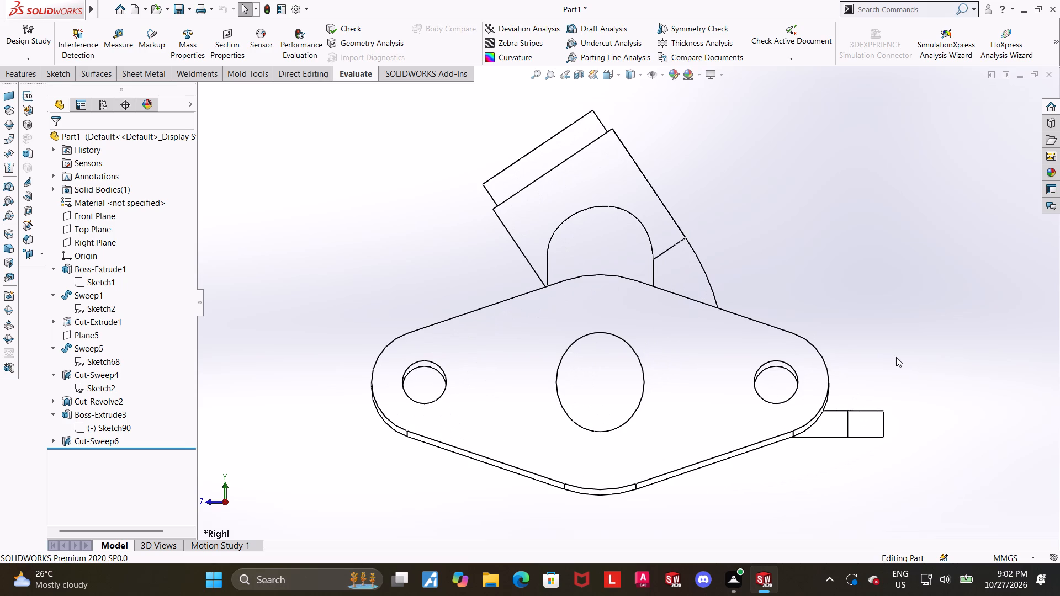
scroll(872, 363, up, 2)
middle_drag(772, 407, 884, 448)
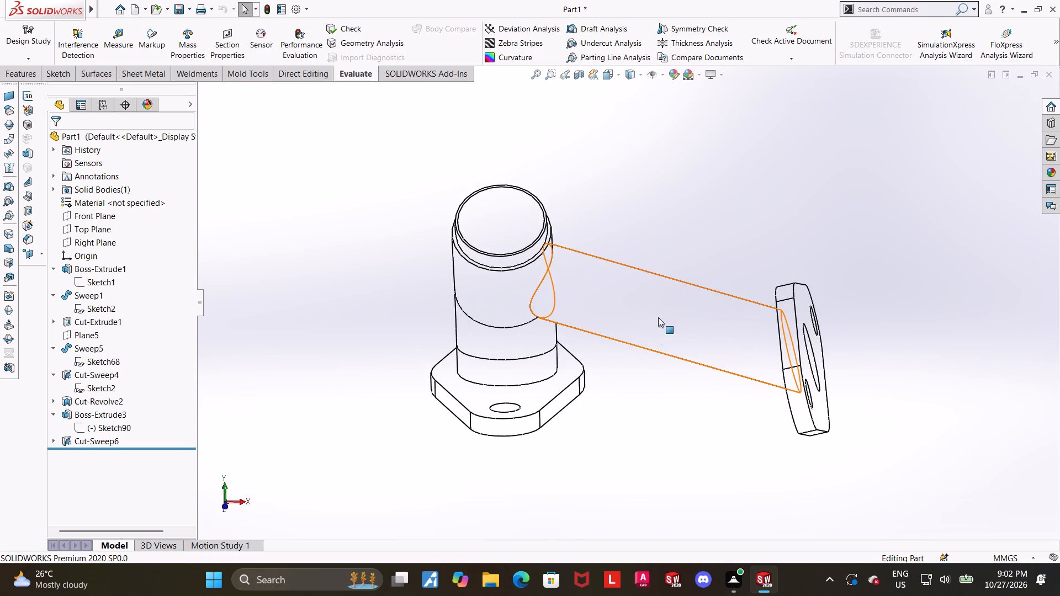
Set the model's display style to Shaded With Edges.
click(633, 74)
click(634, 84)
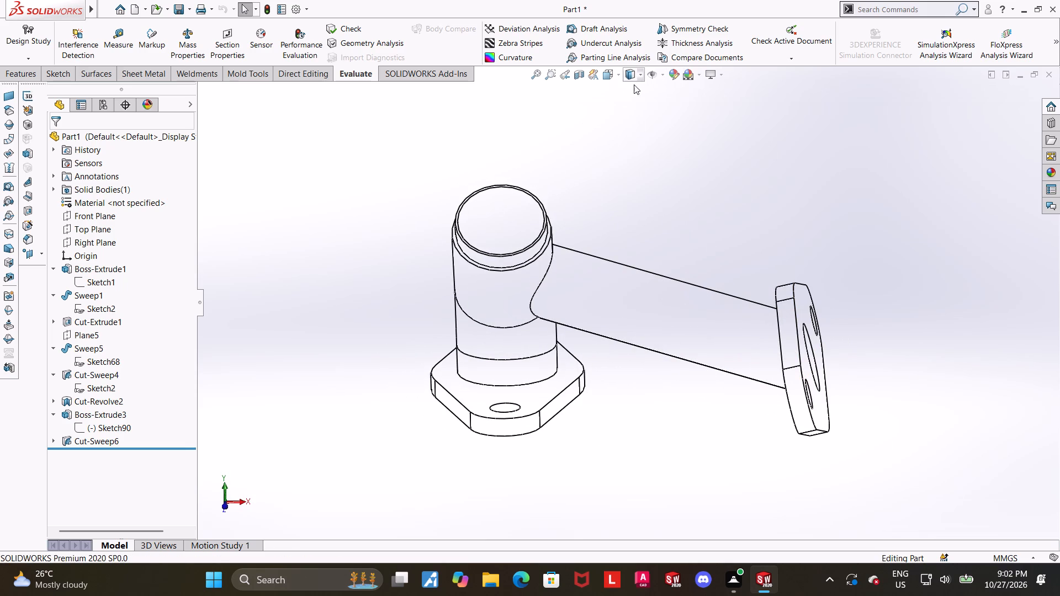
Open the base flange's Sketch1 normal to the view to check its profile dimensions, and exit the sketch.
scroll(638, 201, up, 2)
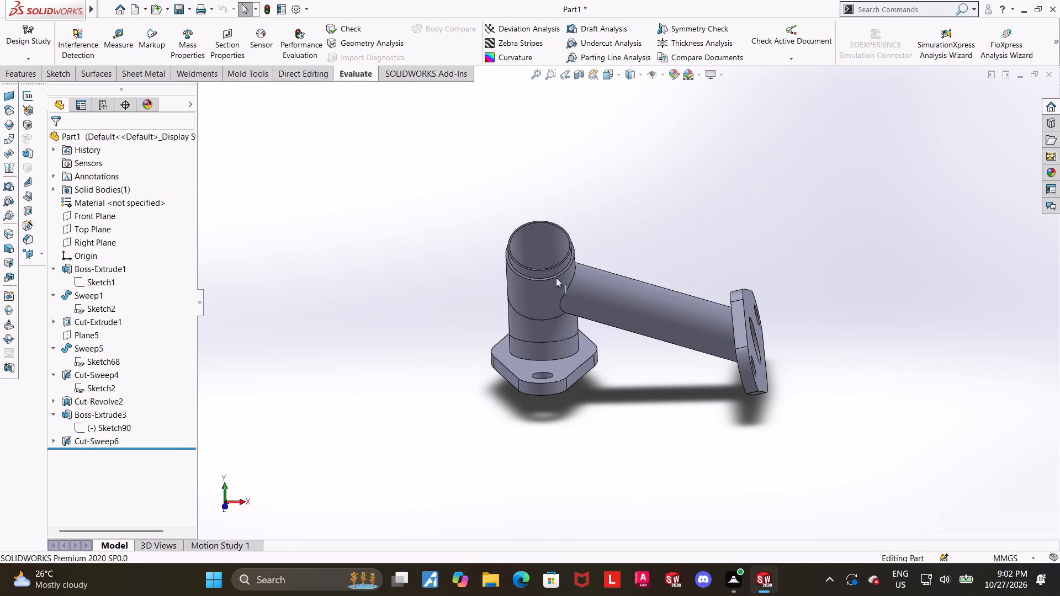
click(87, 287)
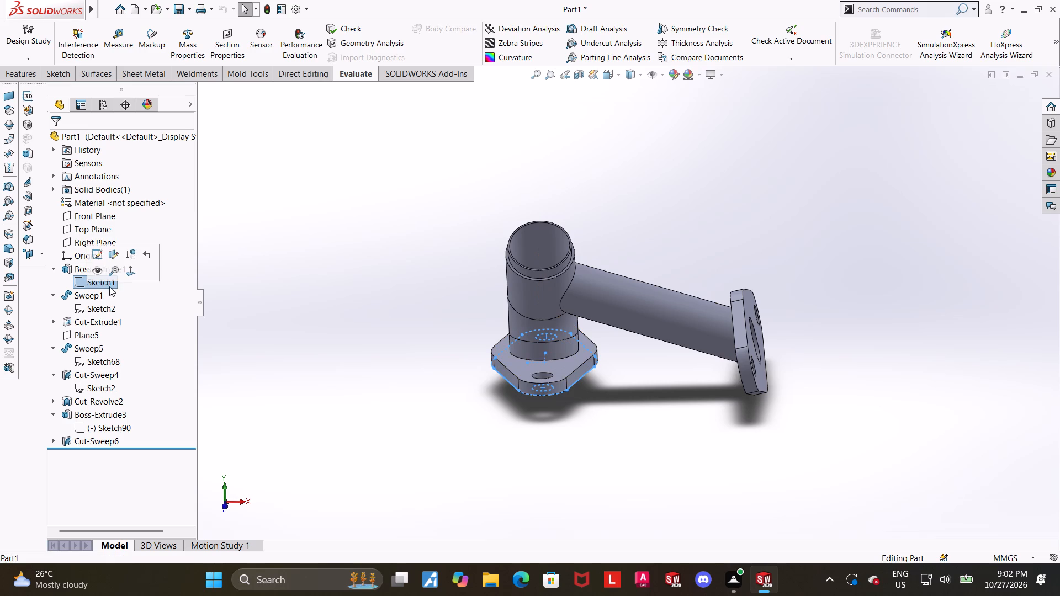
click(129, 277)
click(88, 280)
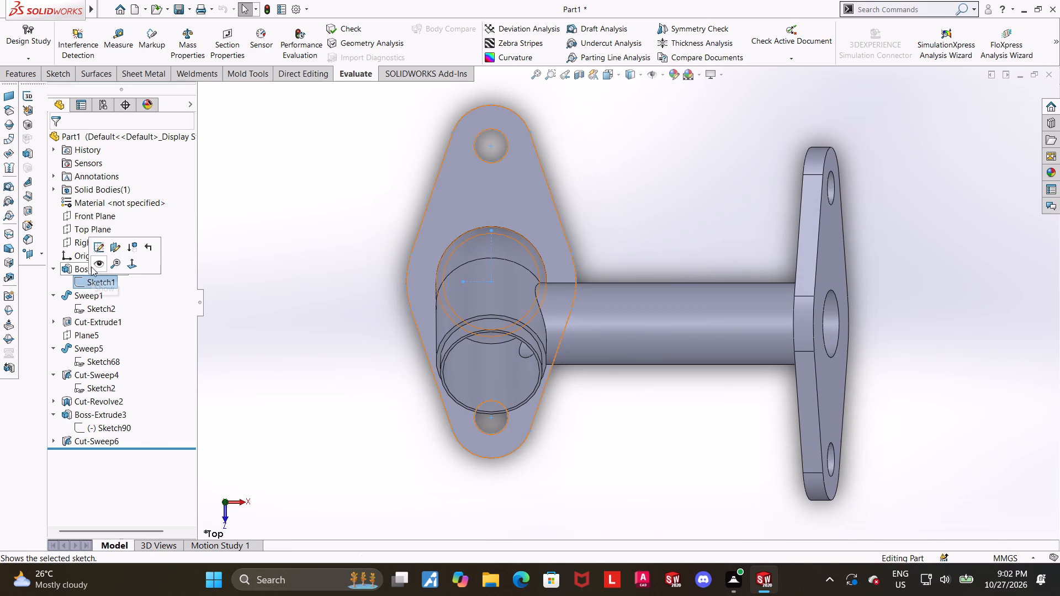
click(97, 252)
scroll(537, 265, up, 3)
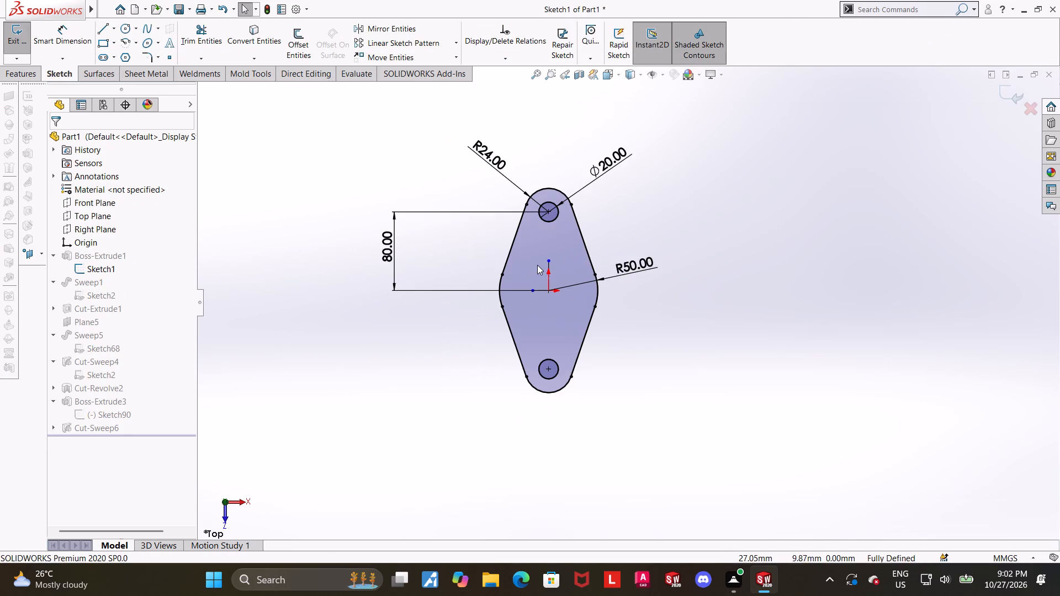
click(632, 188)
scroll(581, 190, down, 1)
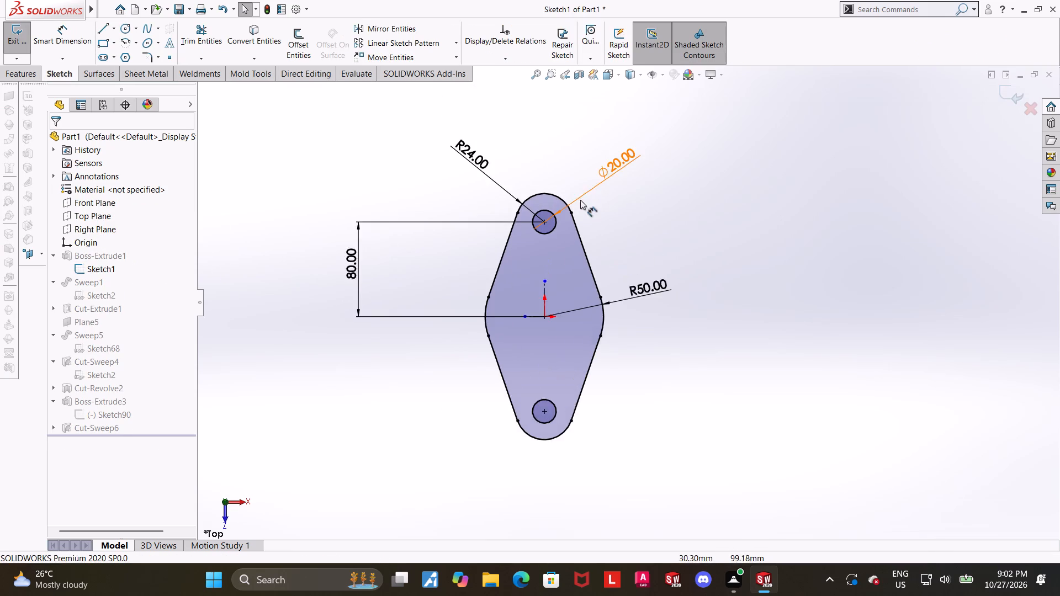
scroll(580, 200, down, 1)
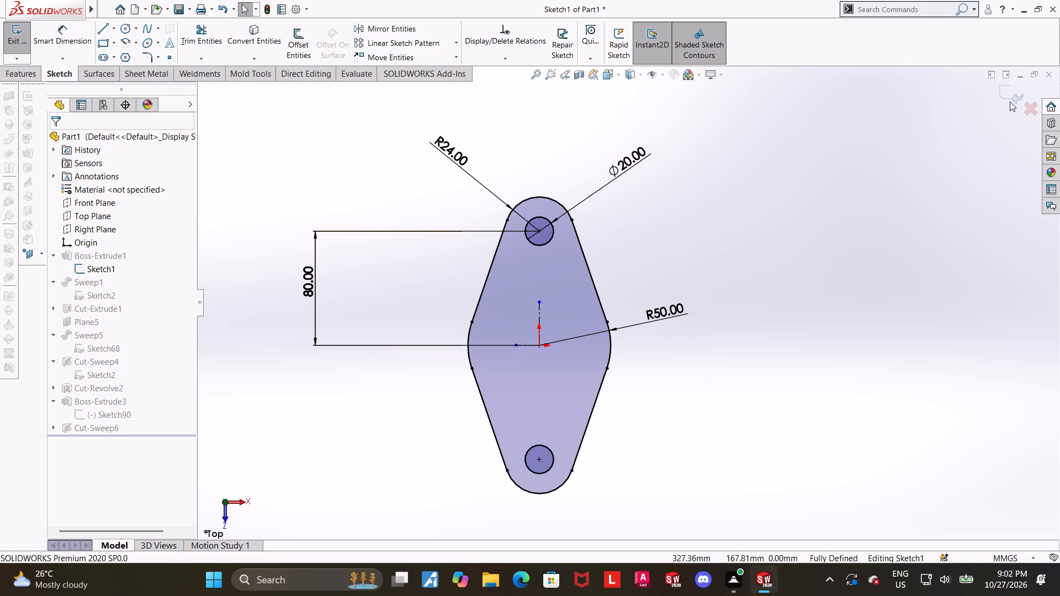
click(1011, 87)
Inspect the shaded part from above and orient it to the front view.
middle_drag(662, 364, 659, 233)
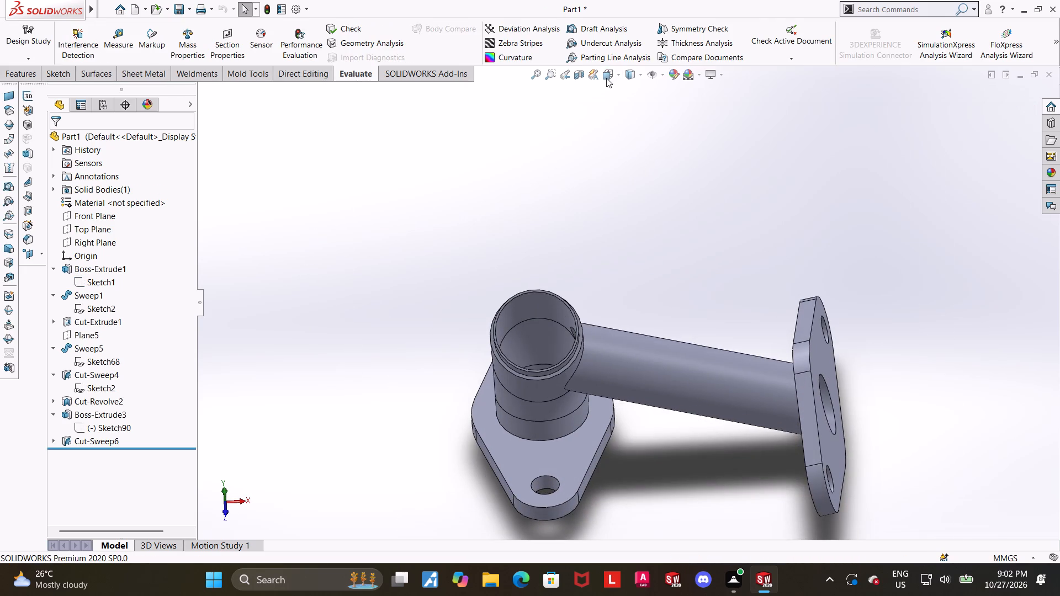
click(606, 78)
click(545, 408)
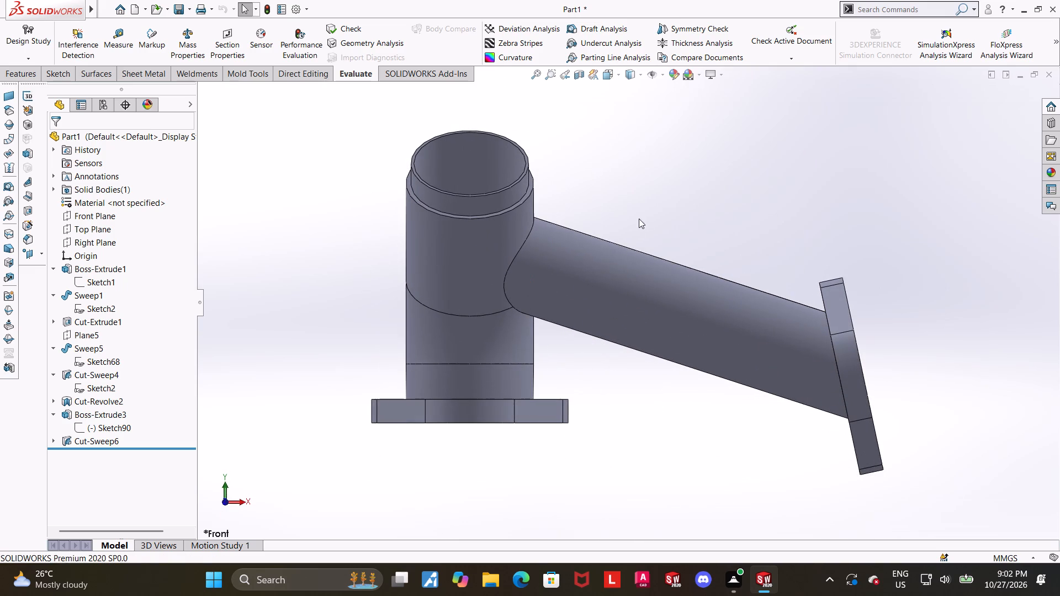
View the part in Hidden Lines Removed style and return the display to Shaded With Edges.
click(643, 75)
click(633, 127)
scroll(724, 198, up, 1)
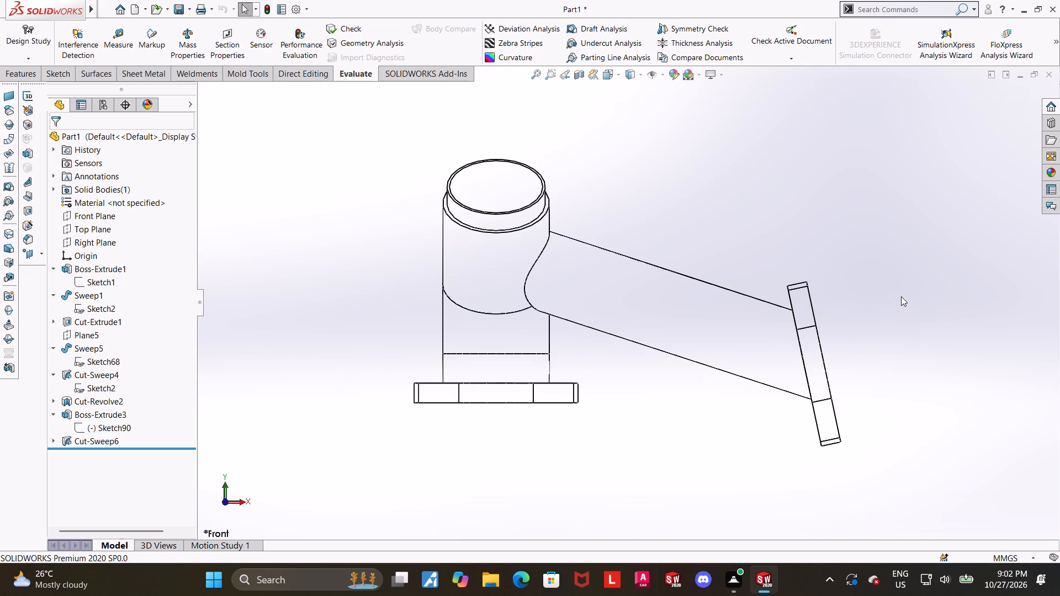
click(633, 80)
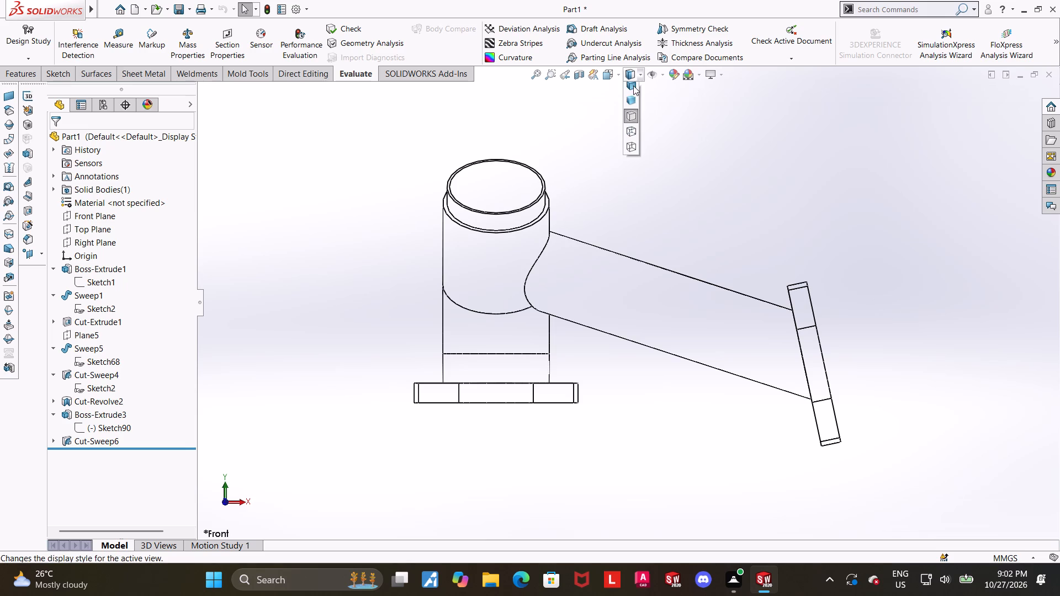
click(633, 86)
Apply a yellow colour appearance to the whole part.
key(ctrl+7)
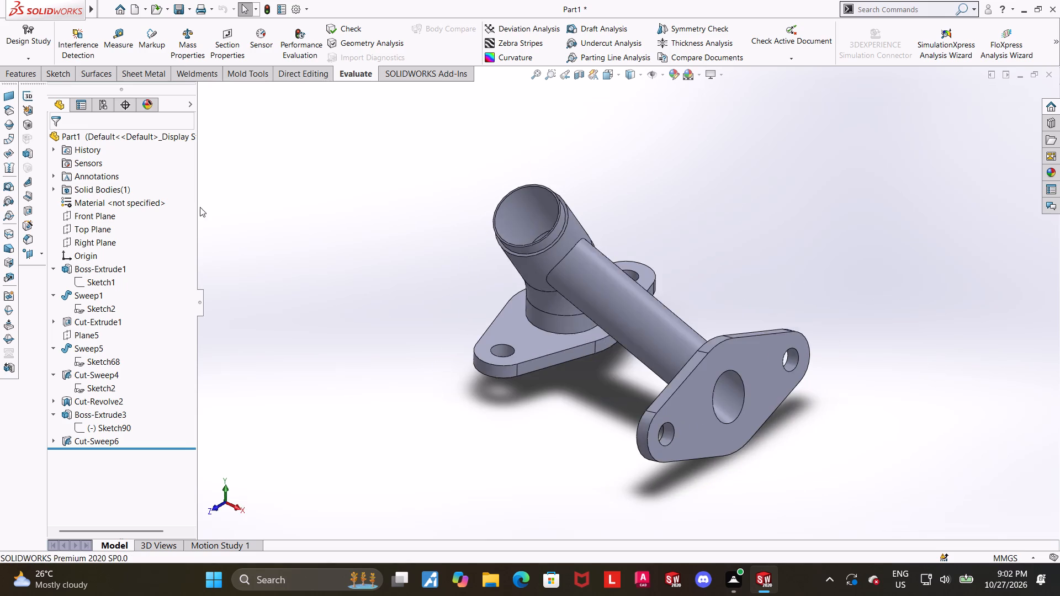
scroll(94, 220, up, 8)
scroll(104, 132, up, 1)
right_click(104, 132)
scroll(106, 131, down, 1)
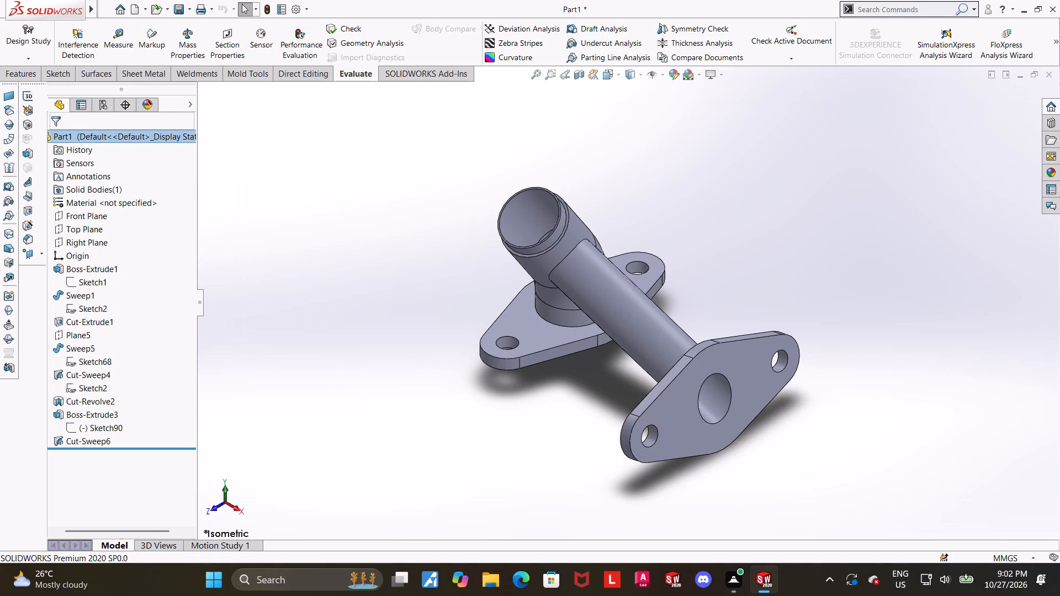
click(247, 191)
right_click(115, 132)
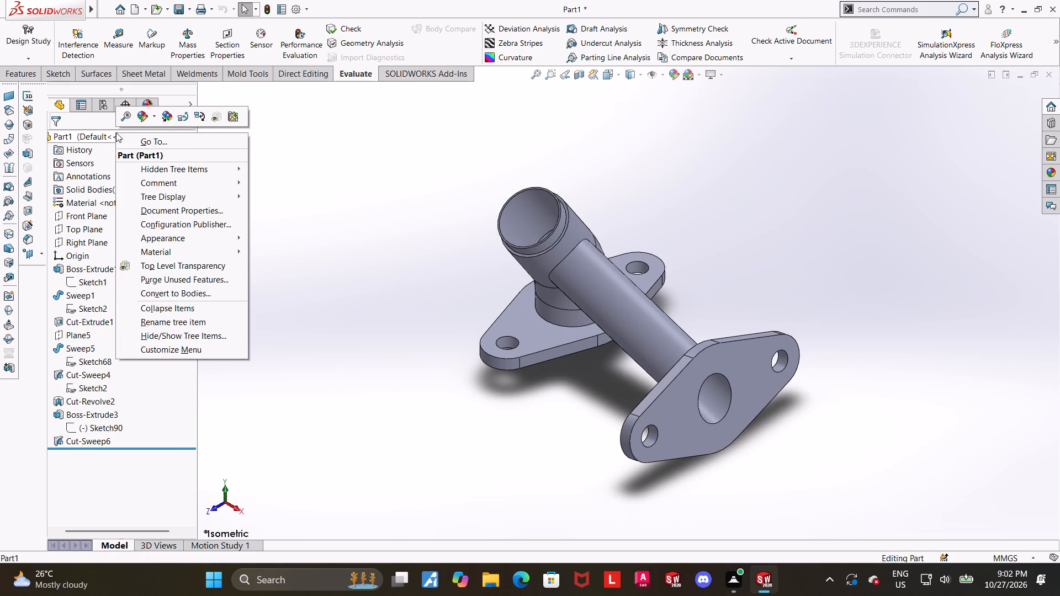
click(141, 116)
click(159, 140)
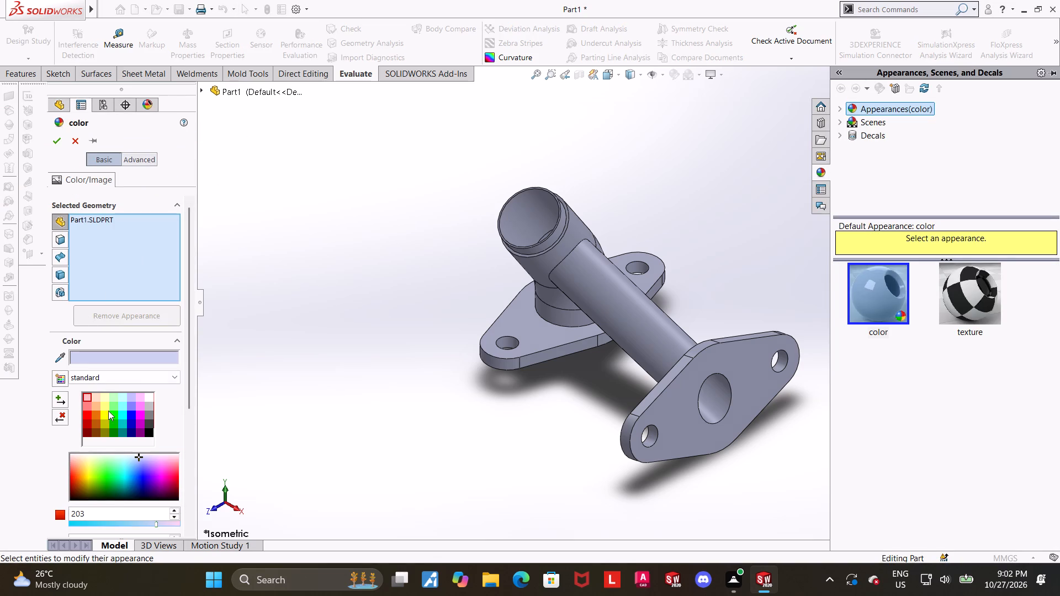
click(104, 413)
click(60, 145)
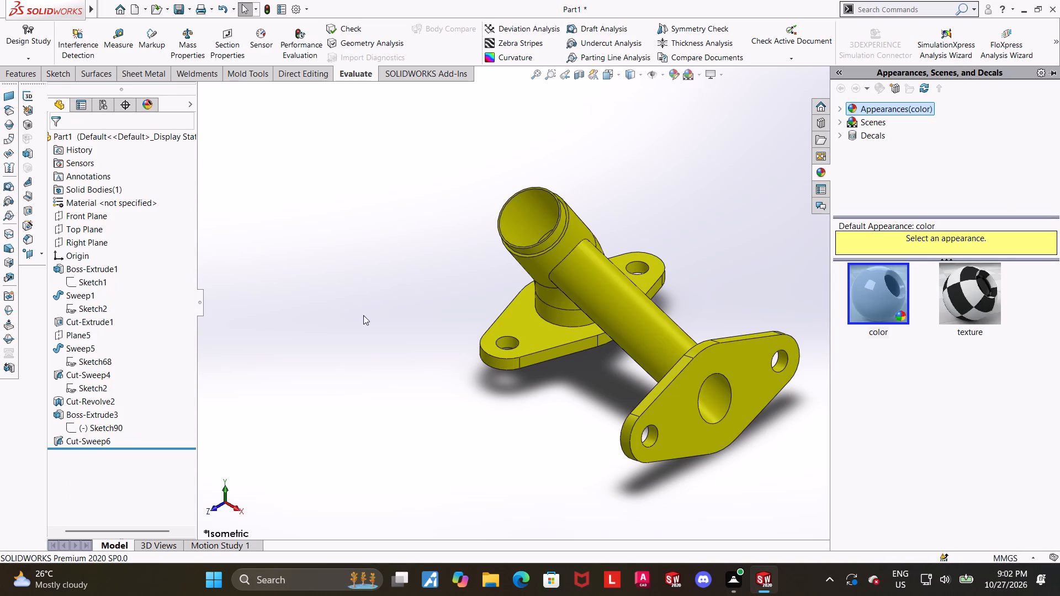
click(363, 315)
Fillet the circular edge where the main pipe meets the base flange with a symmetric 5 mm radius.
middle_drag(525, 330, 556, 256)
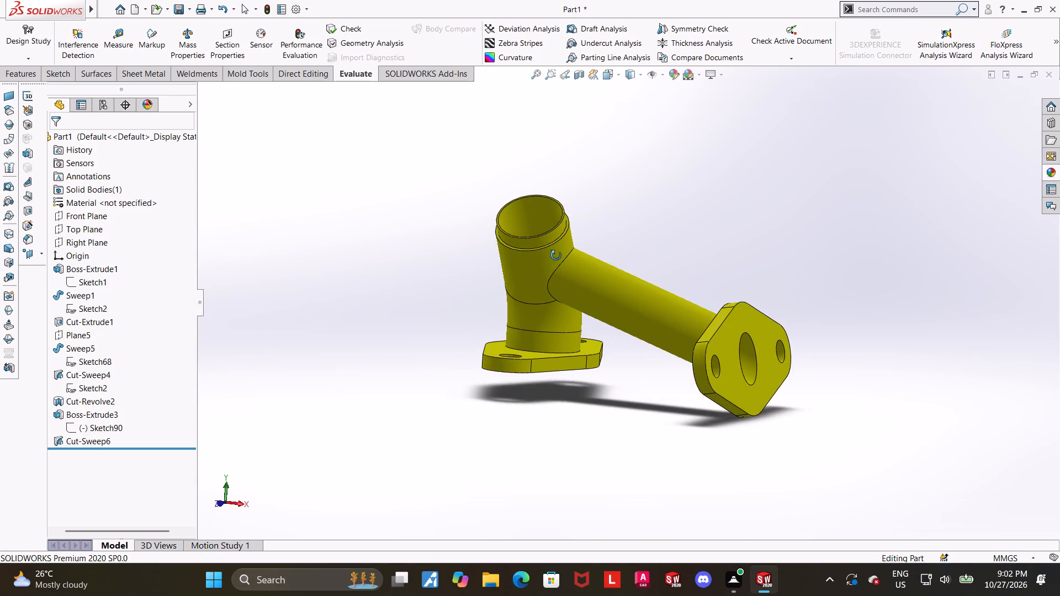
middle_drag(556, 256, 549, 275)
scroll(693, 289, down, 1)
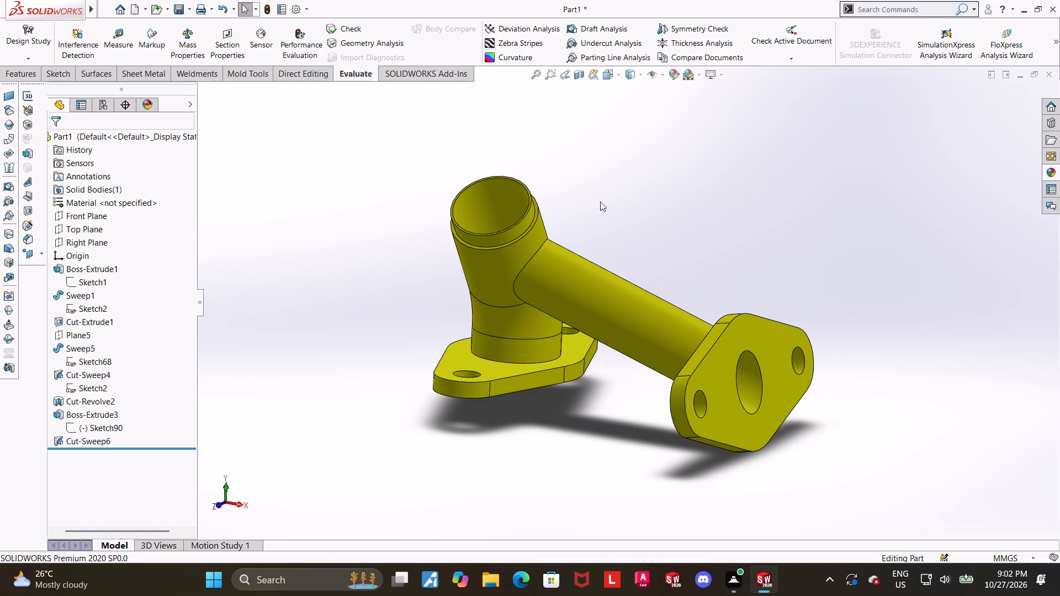
click(20, 79)
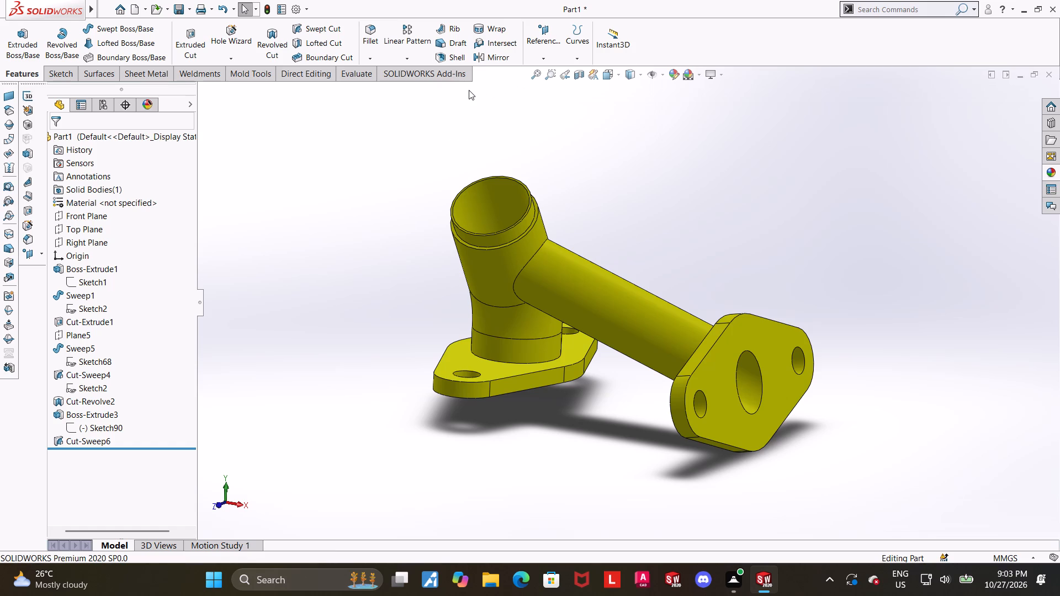
click(377, 30)
key(5)
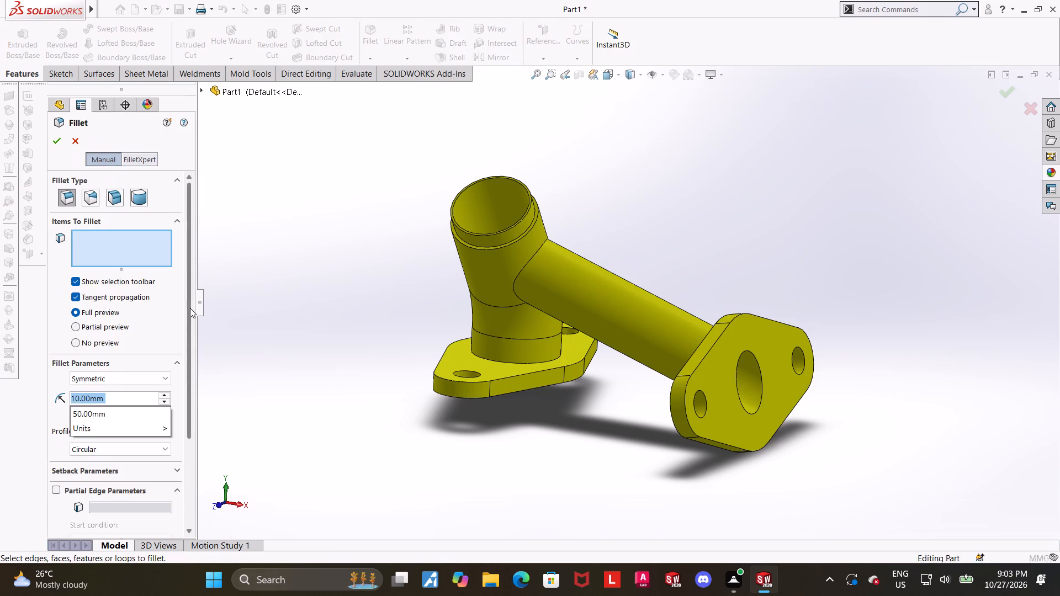
key(Return)
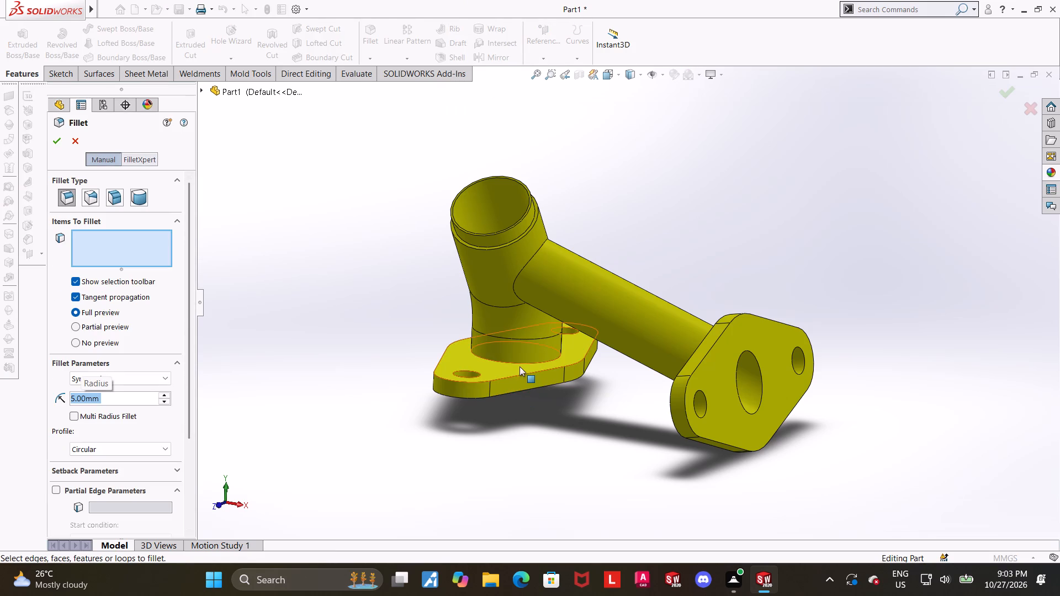
click(512, 364)
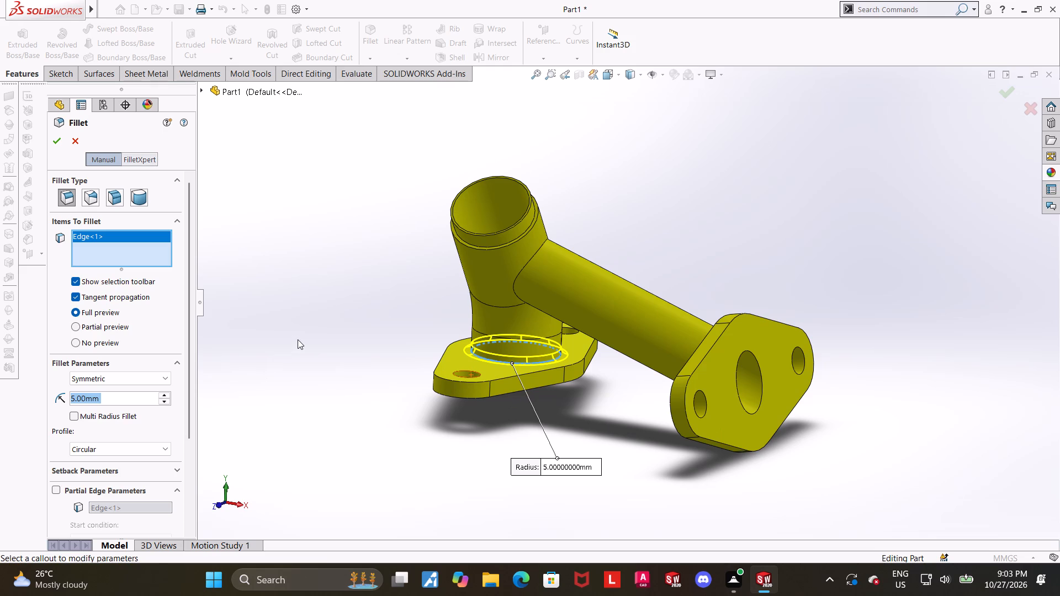
click(51, 143)
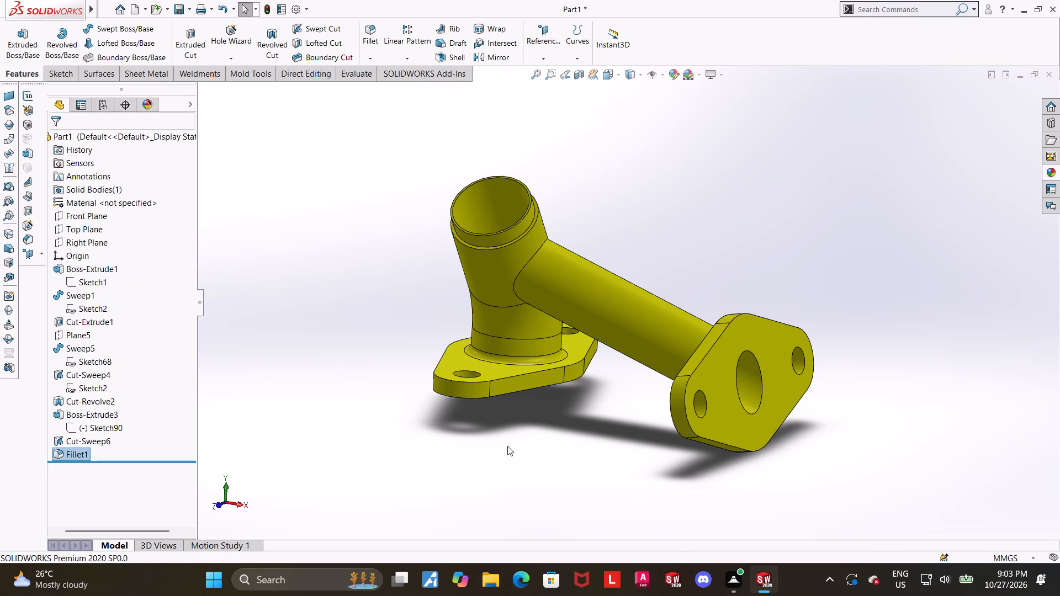
click(509, 446)
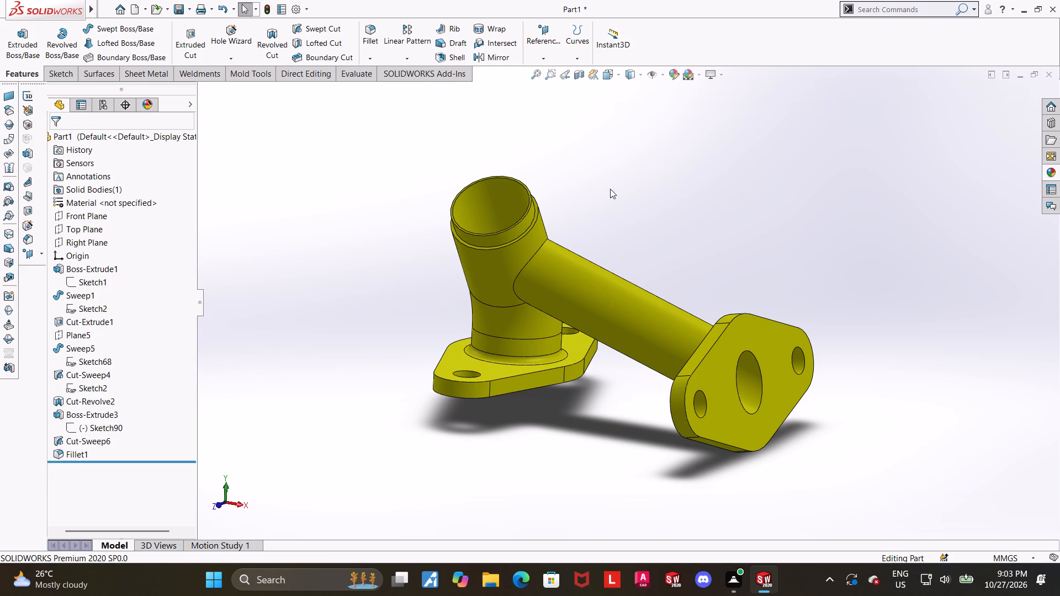
Inspect the coloured part and its base fillet from the isometric view and from a lower side angle.
key(ctrl+7)
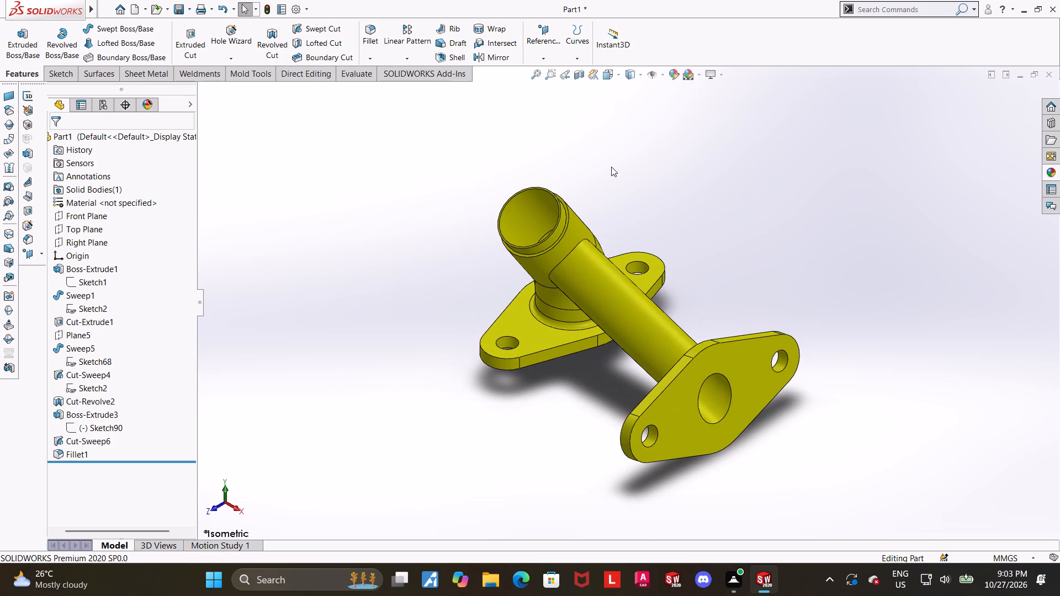
scroll(697, 286, up, 2)
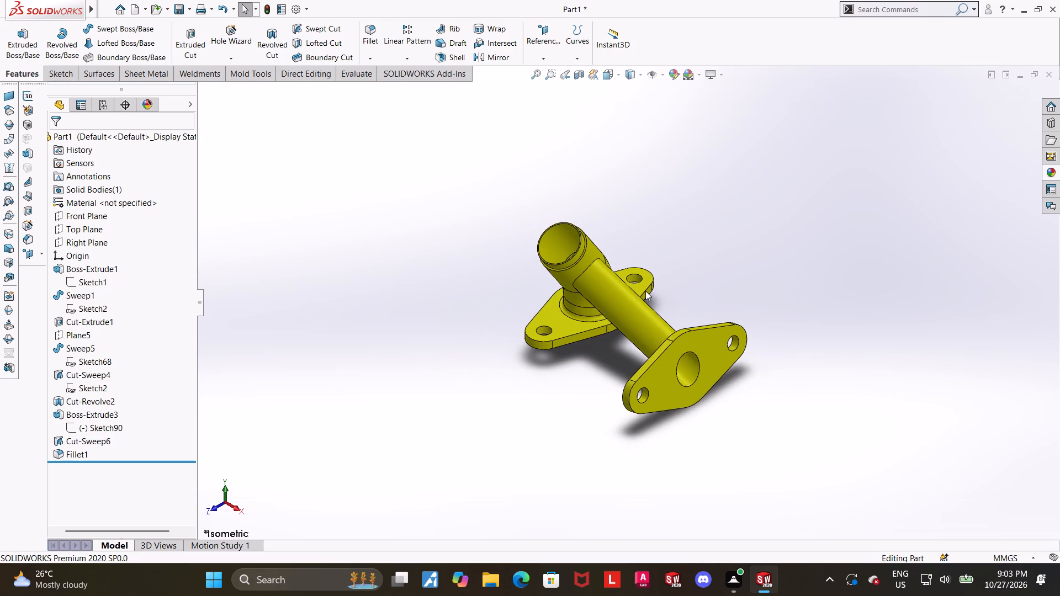
scroll(643, 293, down, 2)
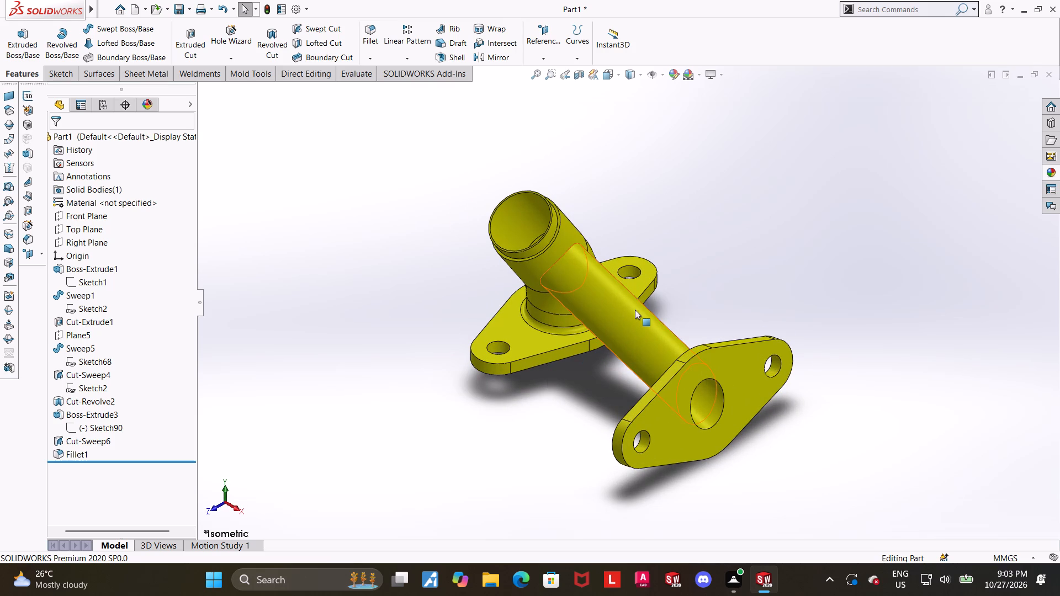
scroll(609, 242, down, 1)
middle_drag(611, 244, 618, 274)
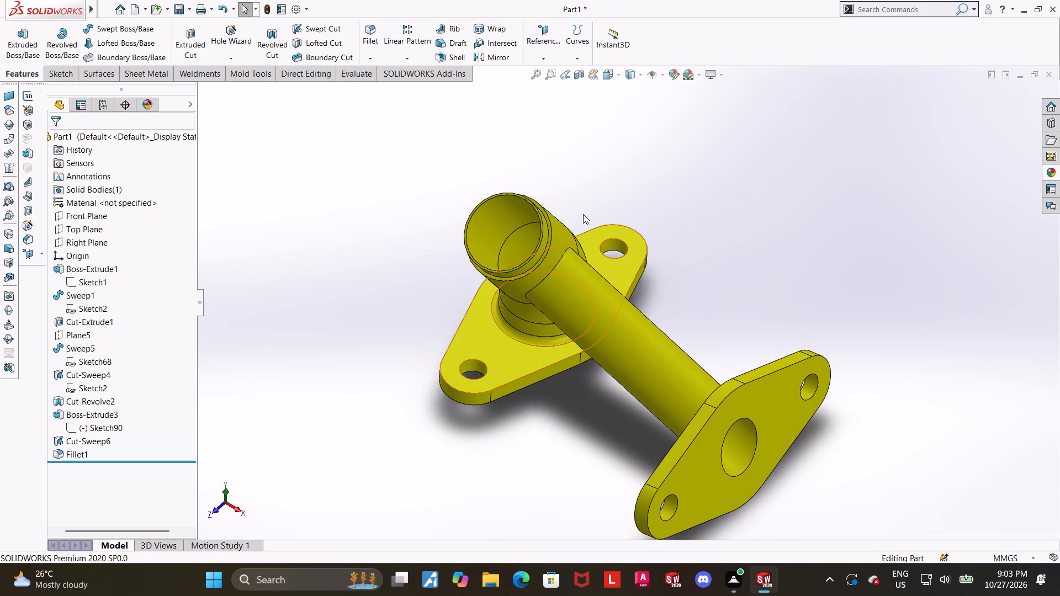
key(ctrl+7)
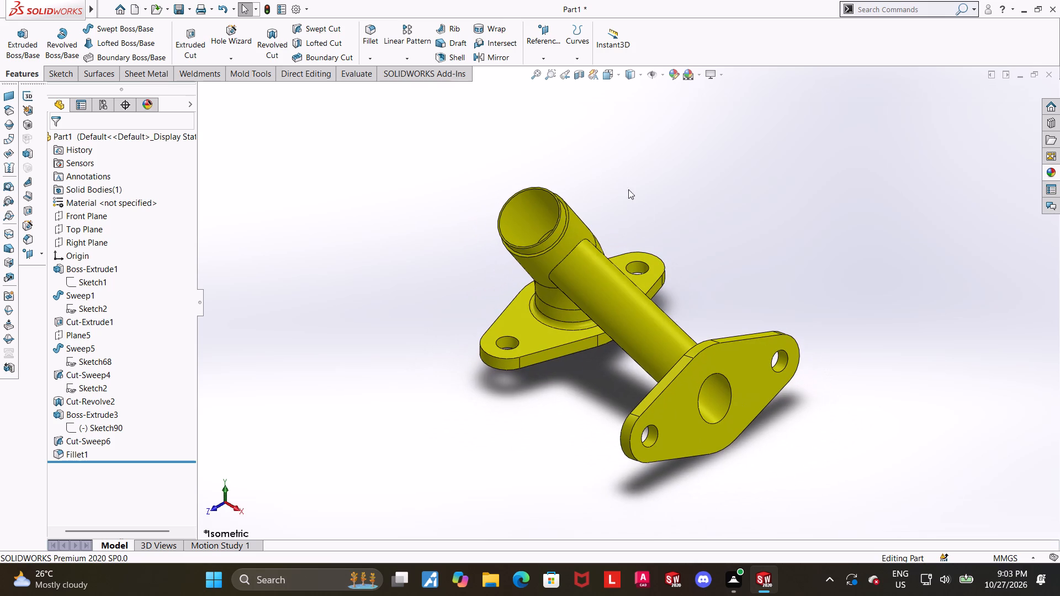
scroll(585, 279, down, 2)
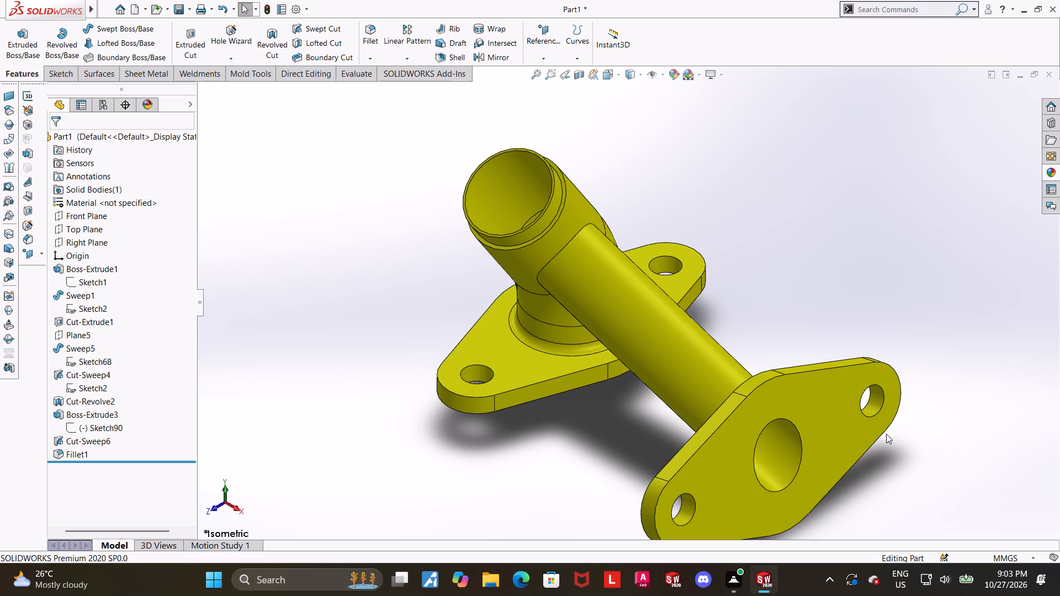
middle_drag(743, 373, 802, 299)
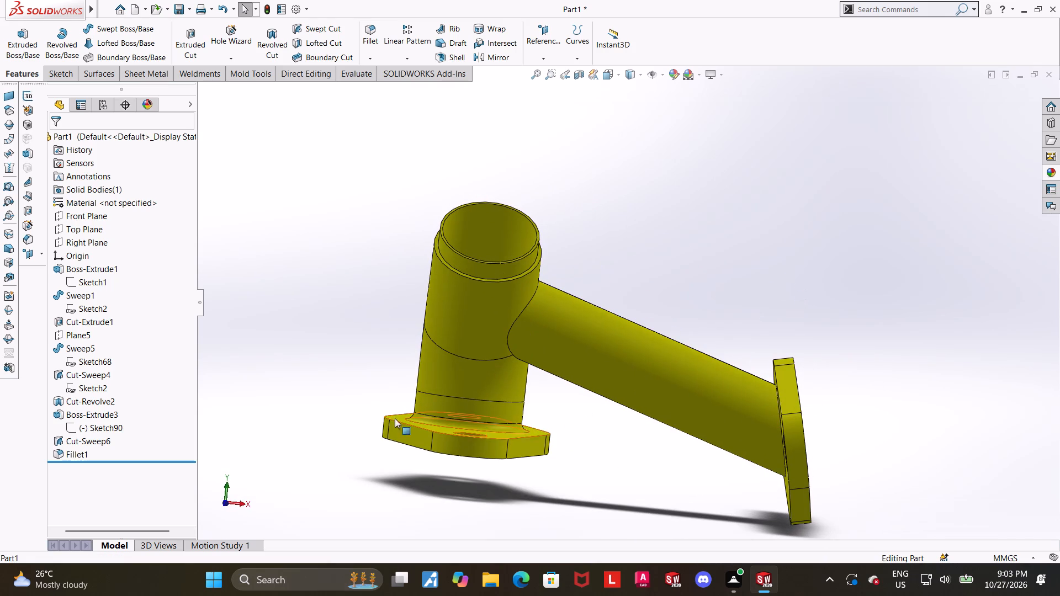
Open the base flange fillet's definition to check its edge and radius, and exit without changes.
click(86, 448)
middle_drag(234, 307, 226, 310)
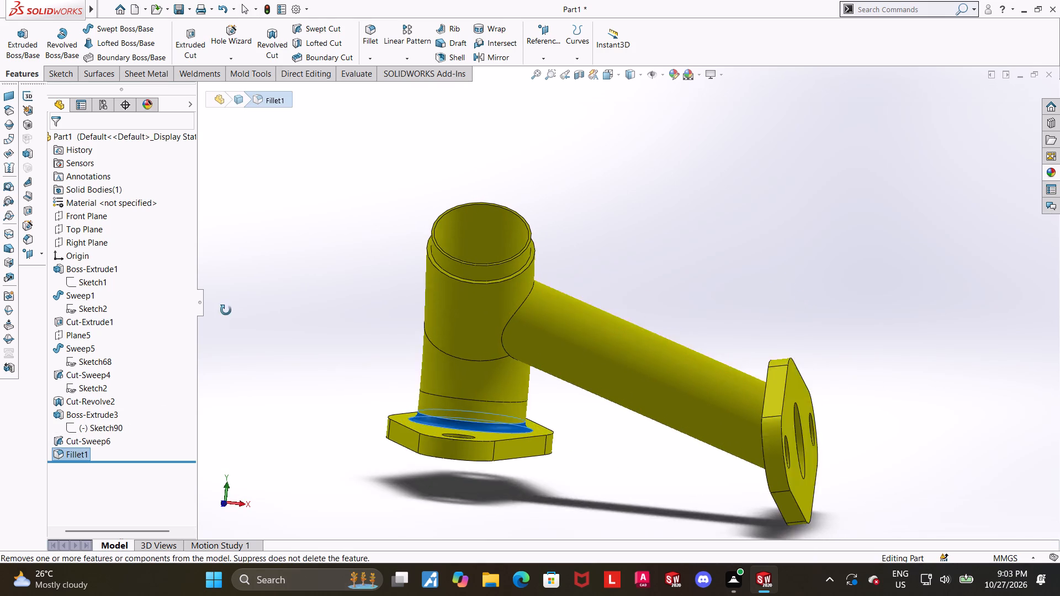
middle_drag(226, 310, 211, 332)
click(60, 453)
click(68, 421)
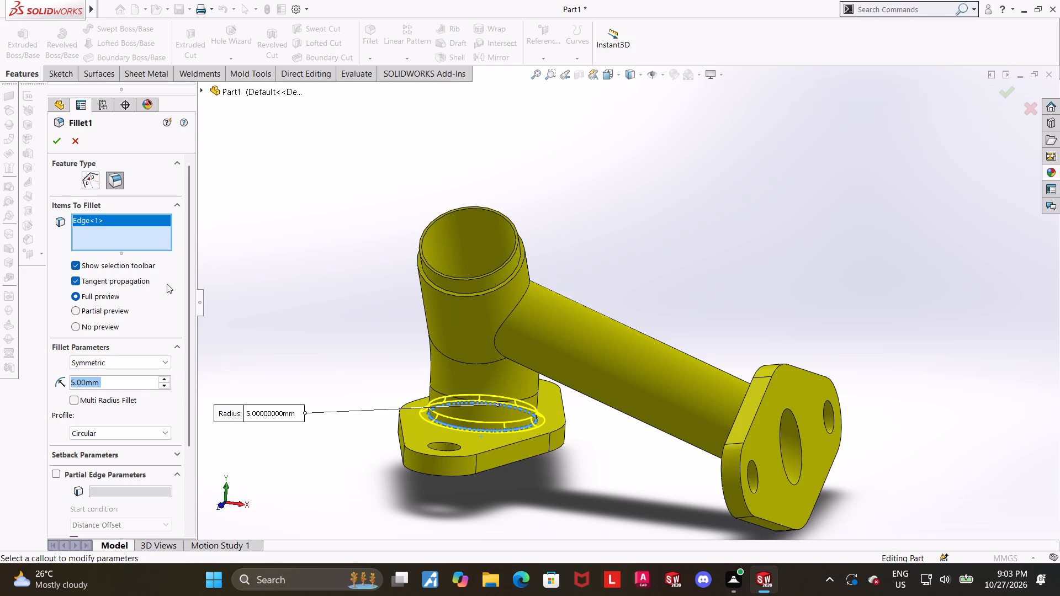
click(73, 148)
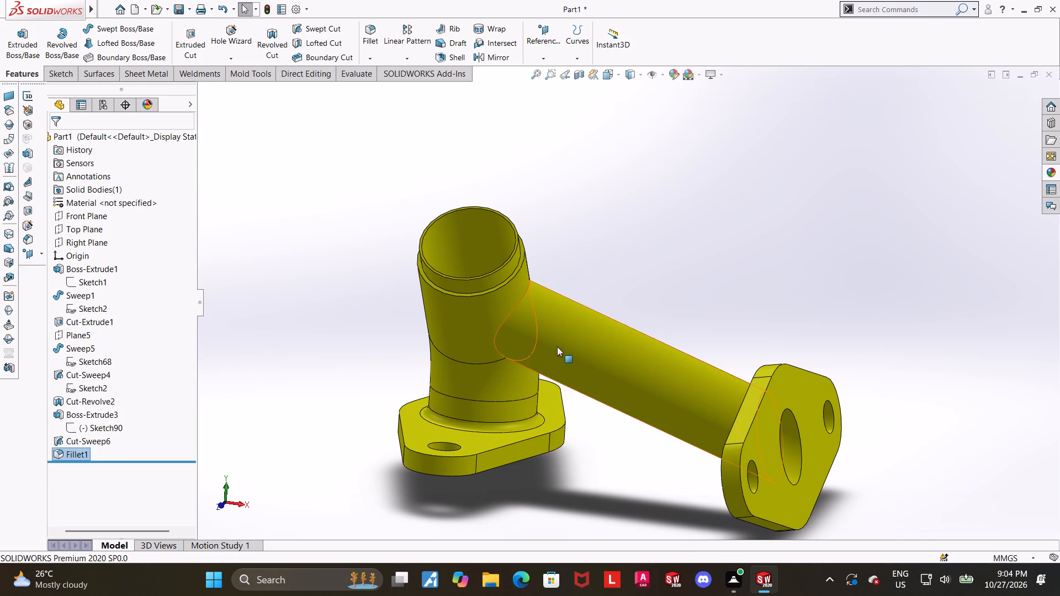
Check the side branch from another angle and return the part to the isometric view.
middle_drag(669, 379, 715, 385)
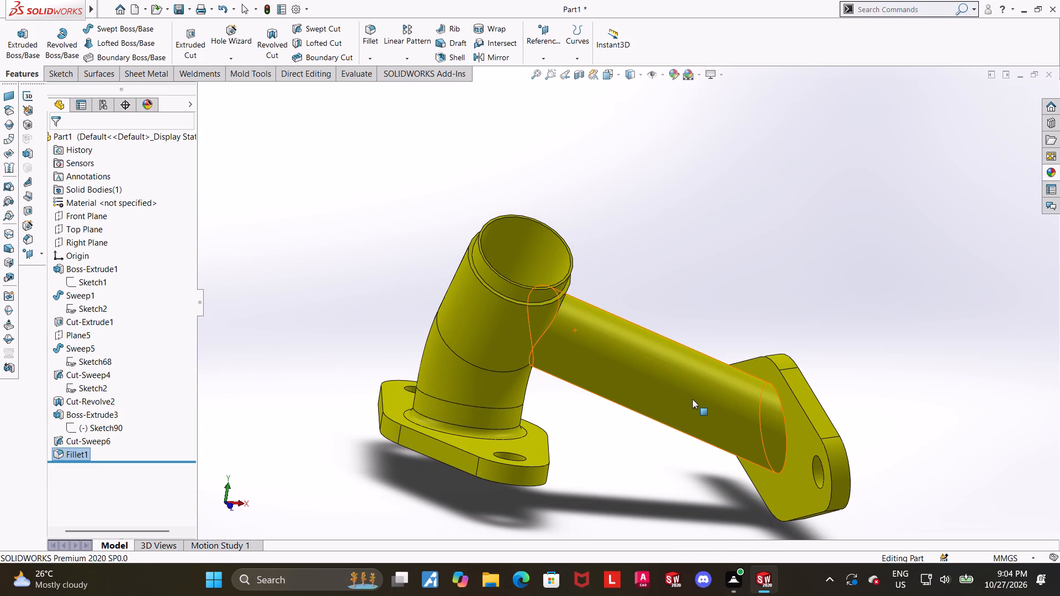
key(ctrl+7)
click(864, 287)
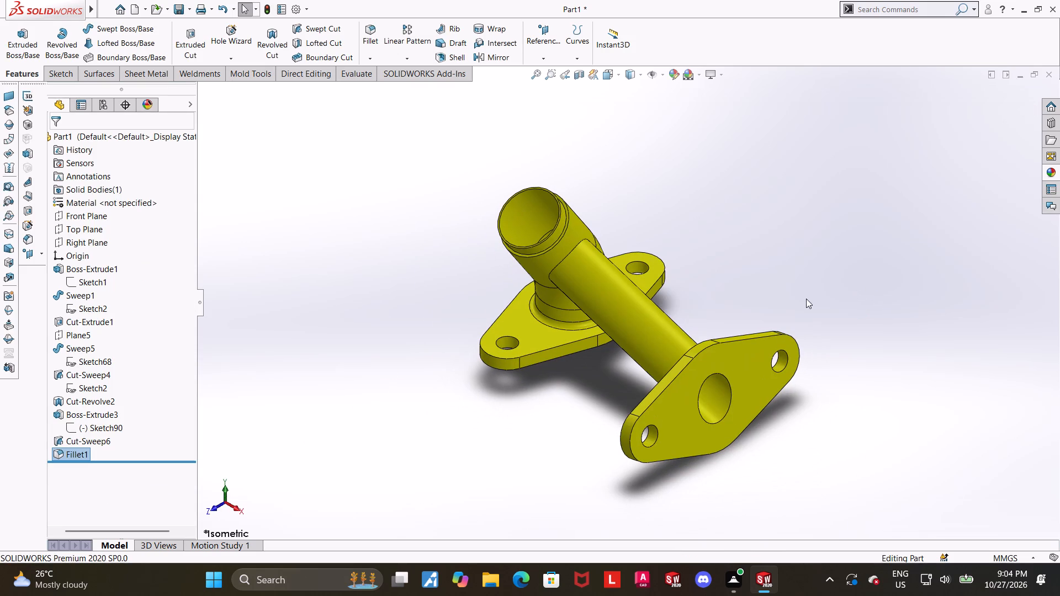
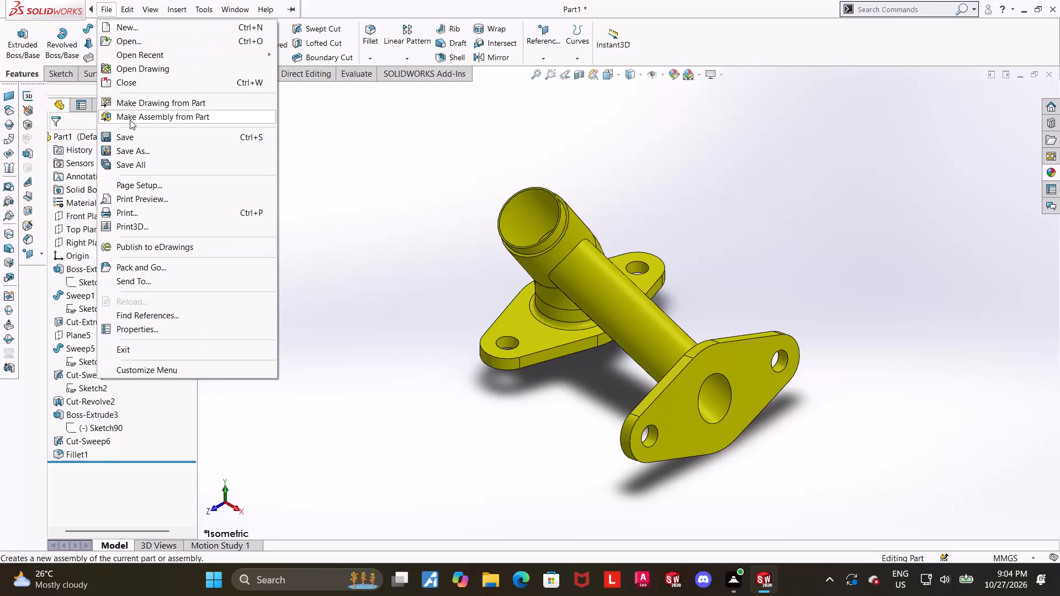
Save the part in Downloads as a SOLIDWORKS Part named "bifurcated spigot stanchion".
click(137, 149)
text(bifurcated spigot stanmc)
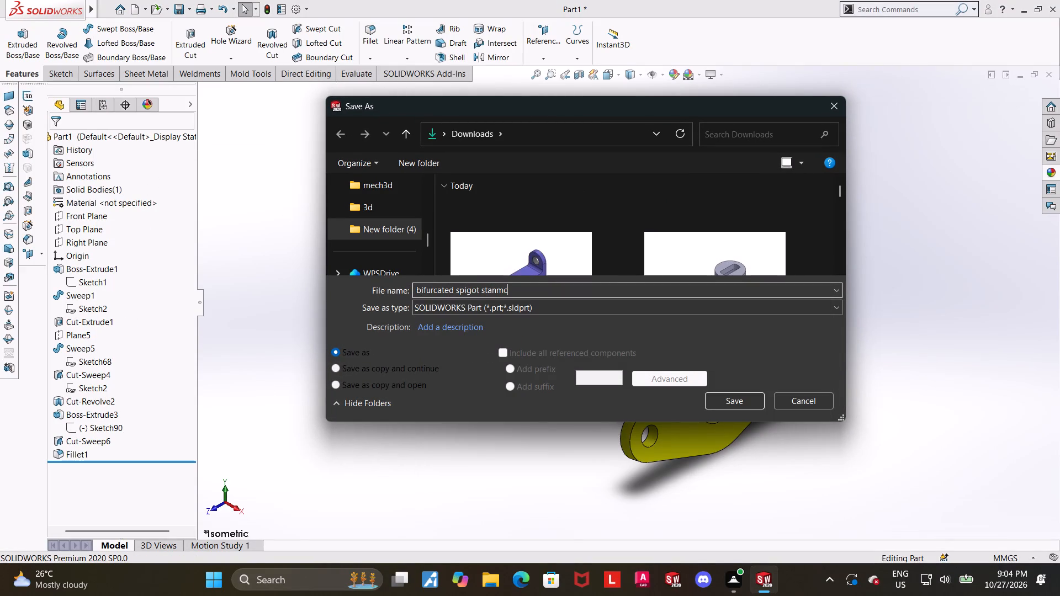
key(BackSpace)
key(BackSpace)
text(chion)
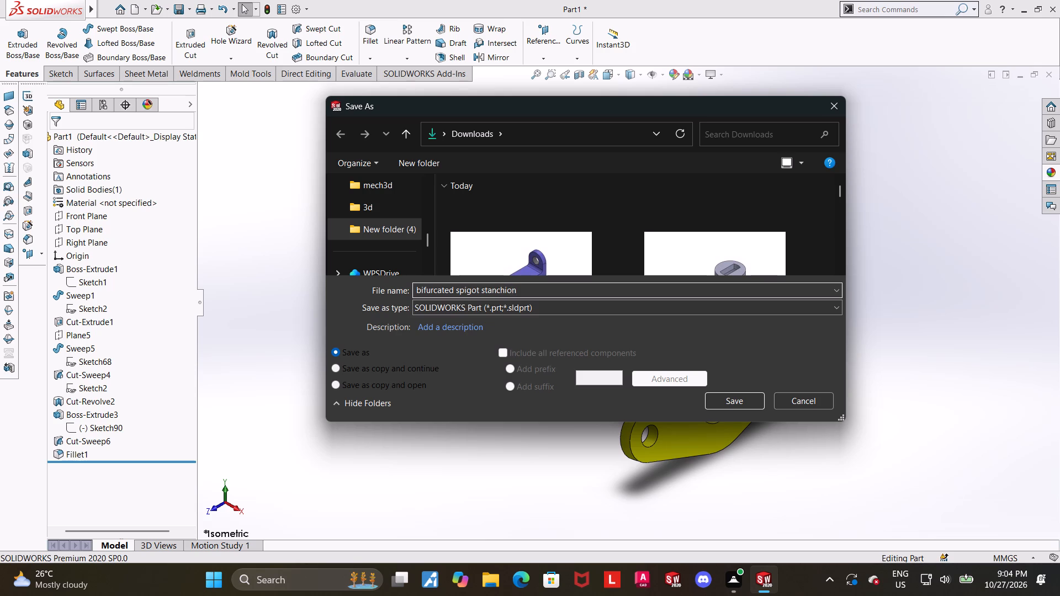
key(Return)
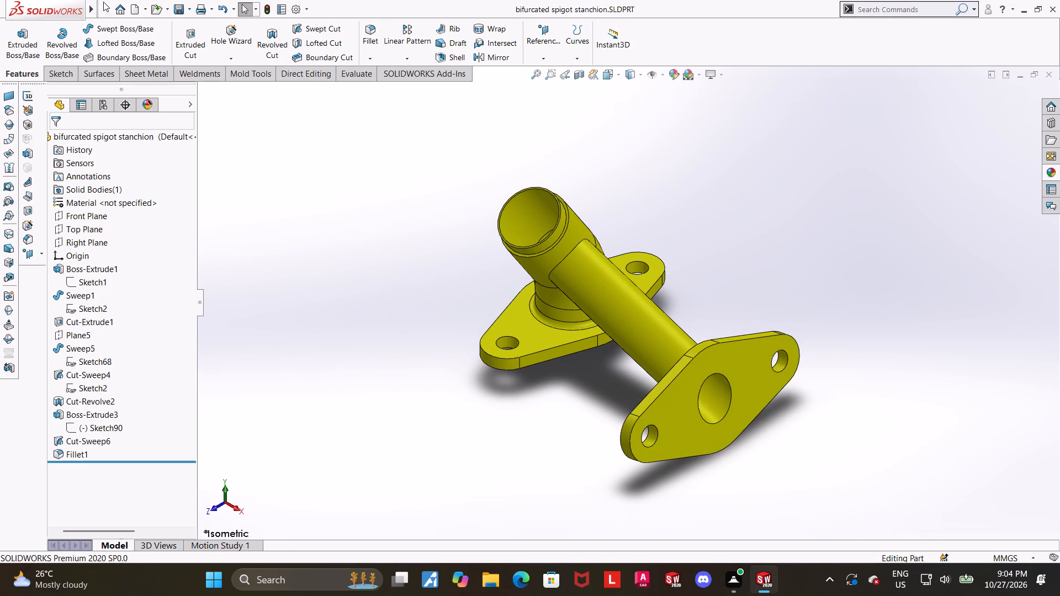
Save a PDF copy of the part in Downloads under the name "bifurcated spigot stanchion".
click(134, 146)
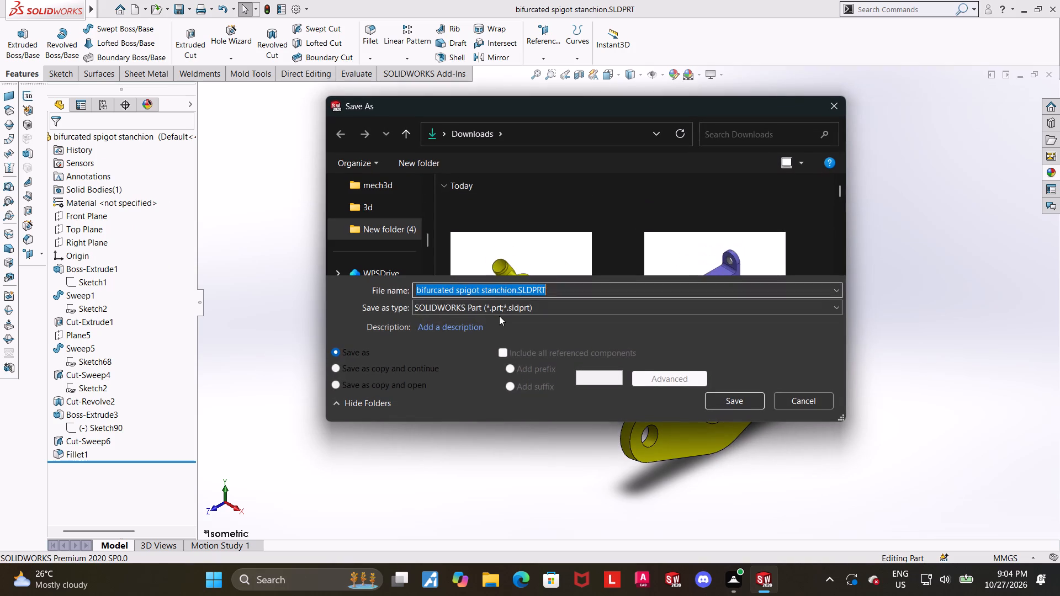
click(501, 304)
click(551, 87)
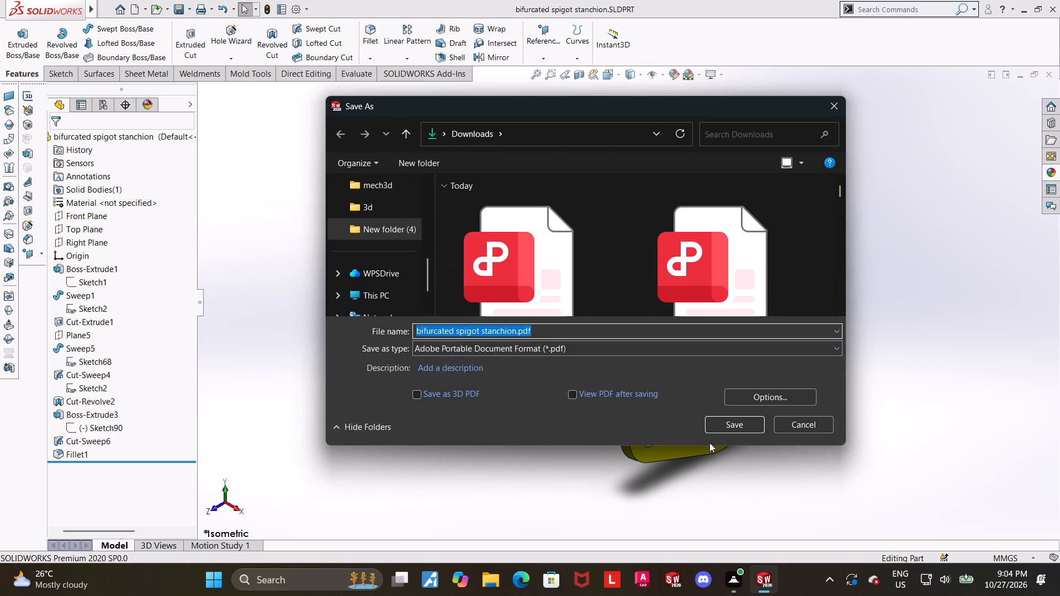
click(726, 422)
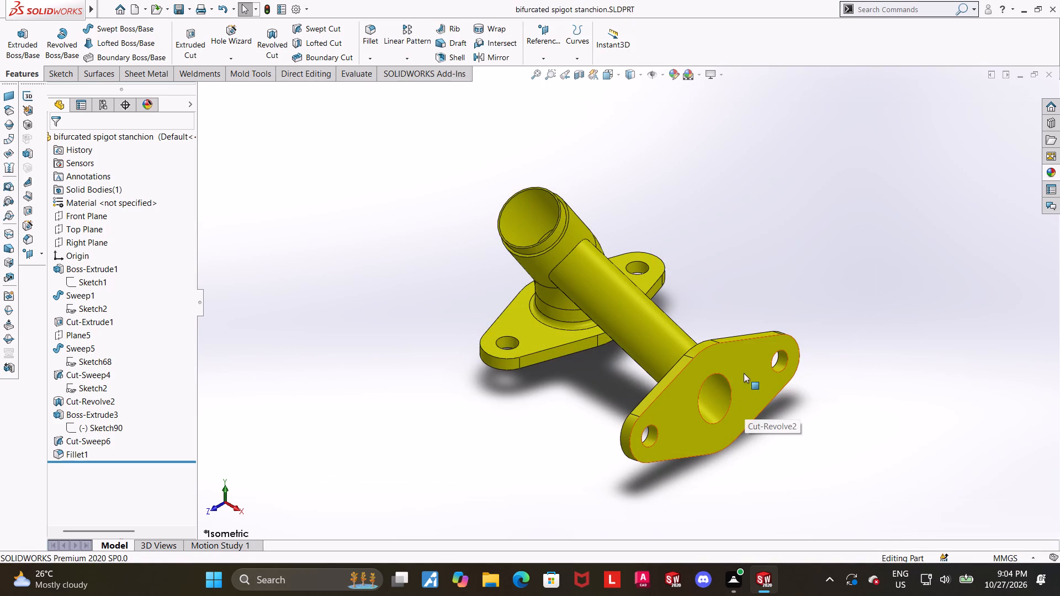
click(850, 391)
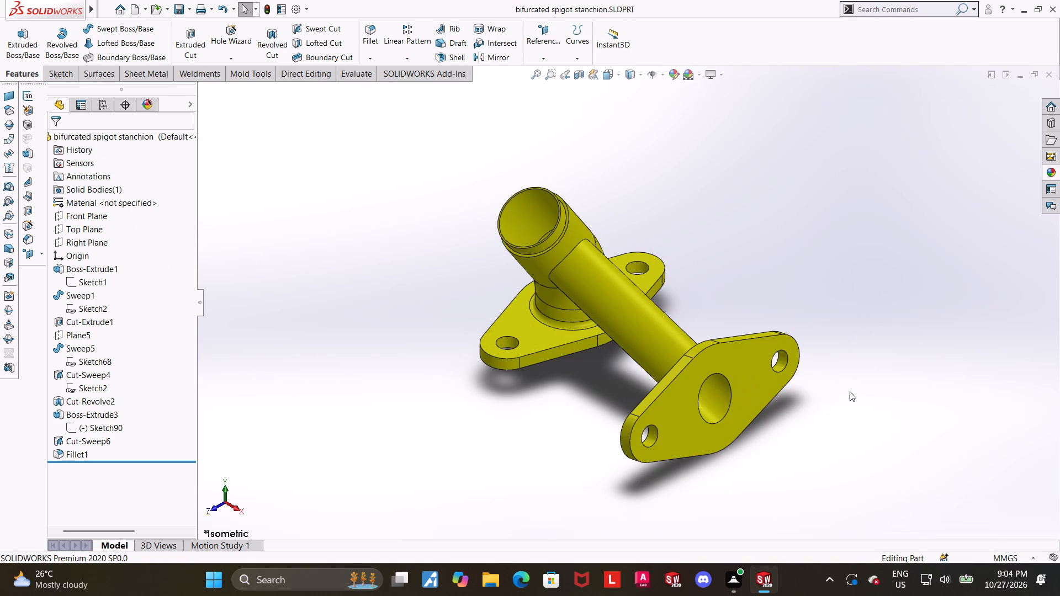